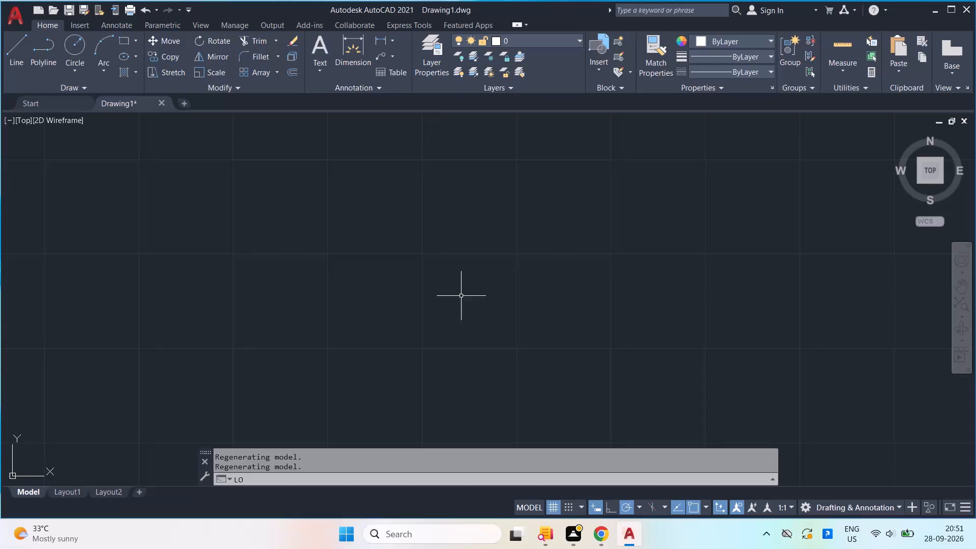
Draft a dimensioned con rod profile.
Turn on command log file recording with LOGFILEON.
left_click(285, 480)
key("BackSpace")
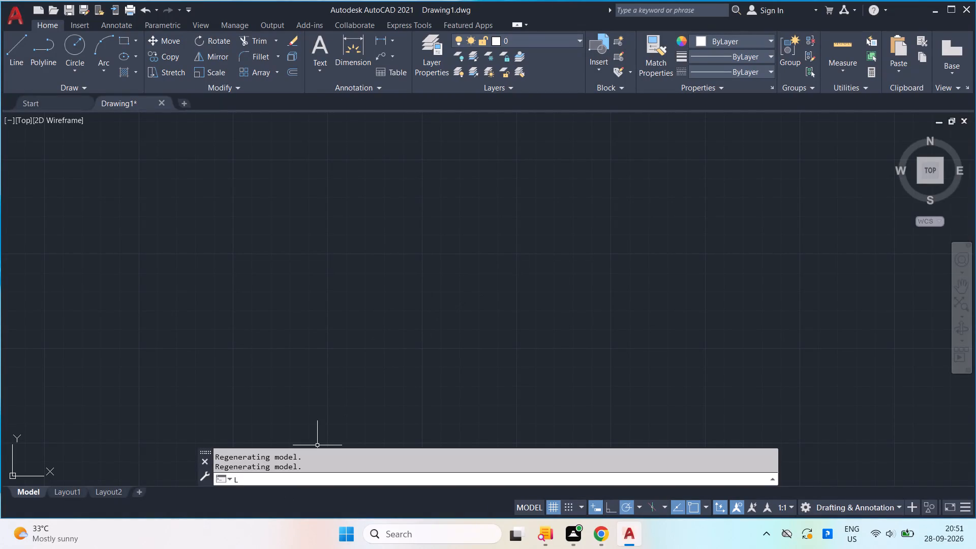
key("BackSpace")
key("BackSpace")
type("log")
left_click(271, 378)
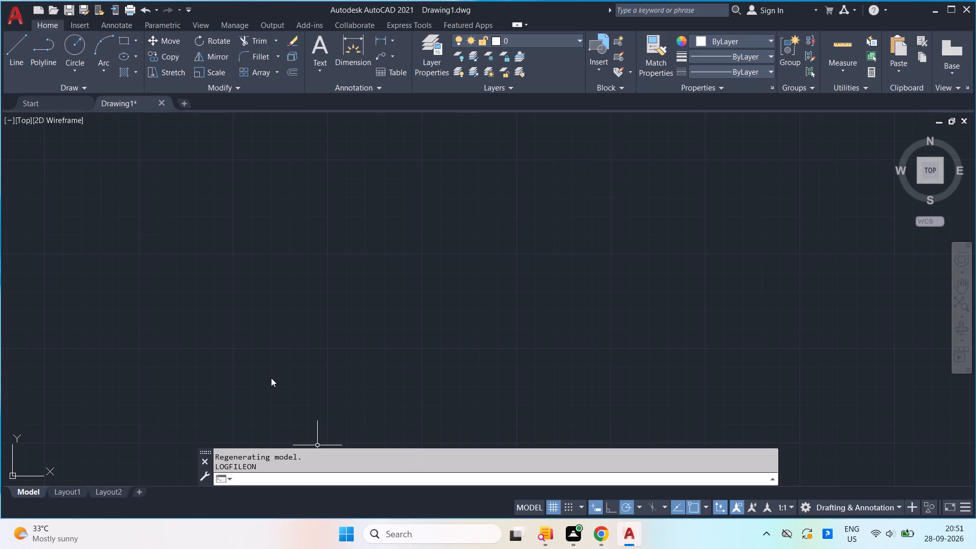
Draw a circle of diameter 18.37 in the empty drawing area.
key("c")
key("Return")
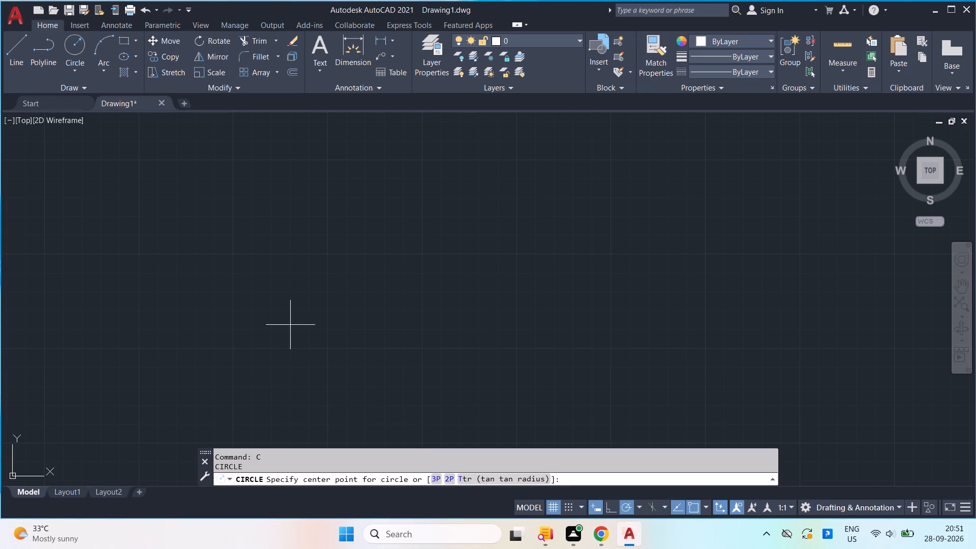
left_click(280, 306)
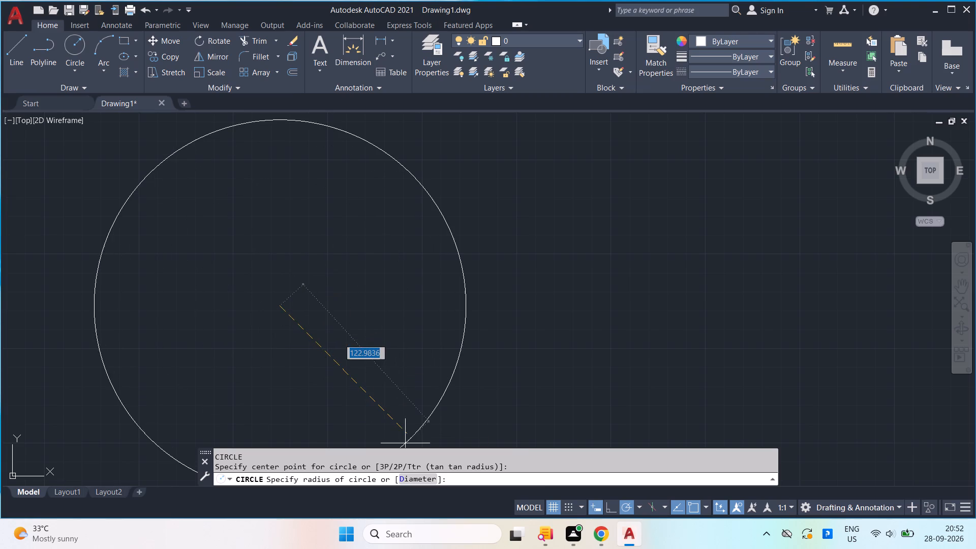
left_click(425, 480)
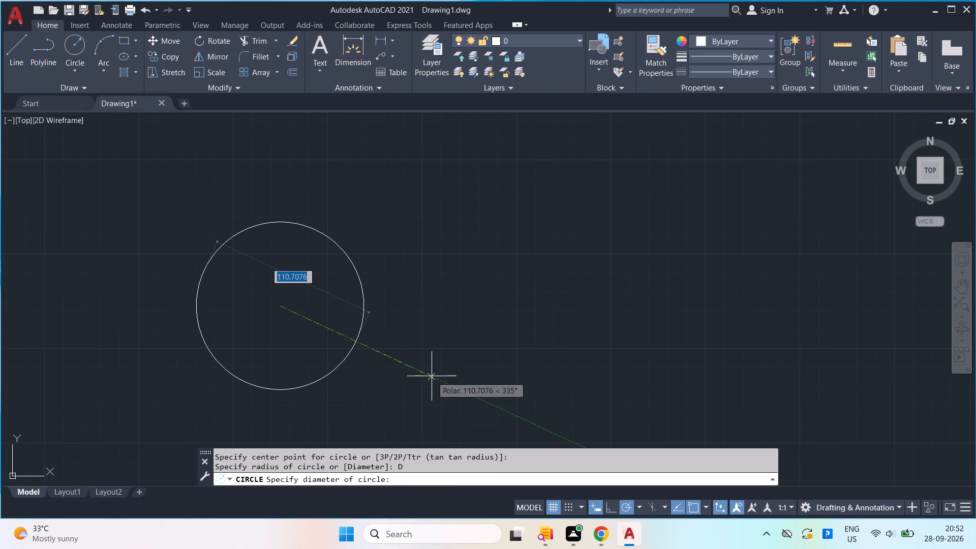
type("18.37")
key("Return")
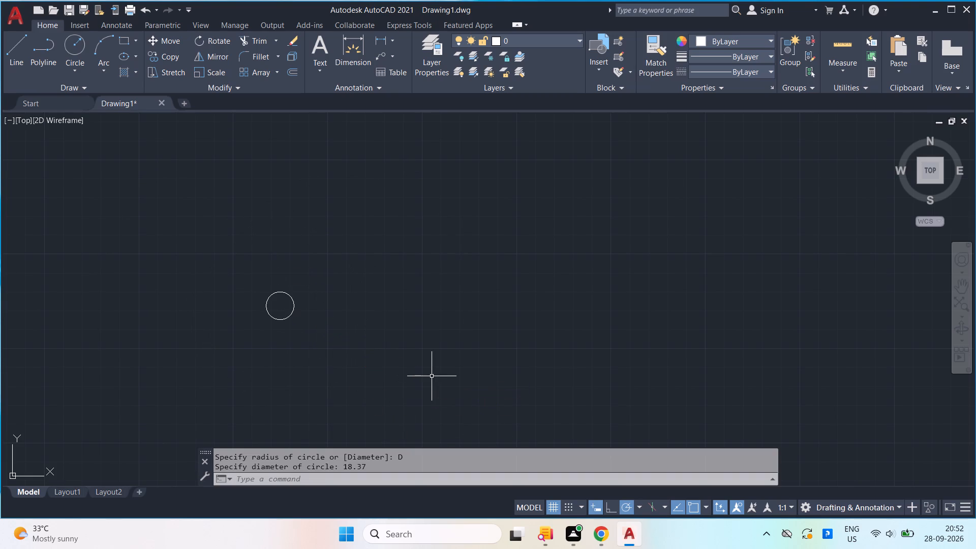
Draw a concentric circle of diameter 48.86 around the 18.37 diameter circle.
scroll(396, 372, "up", 2)
middle_click_drag(205, 267, 338, 290)
key("space")
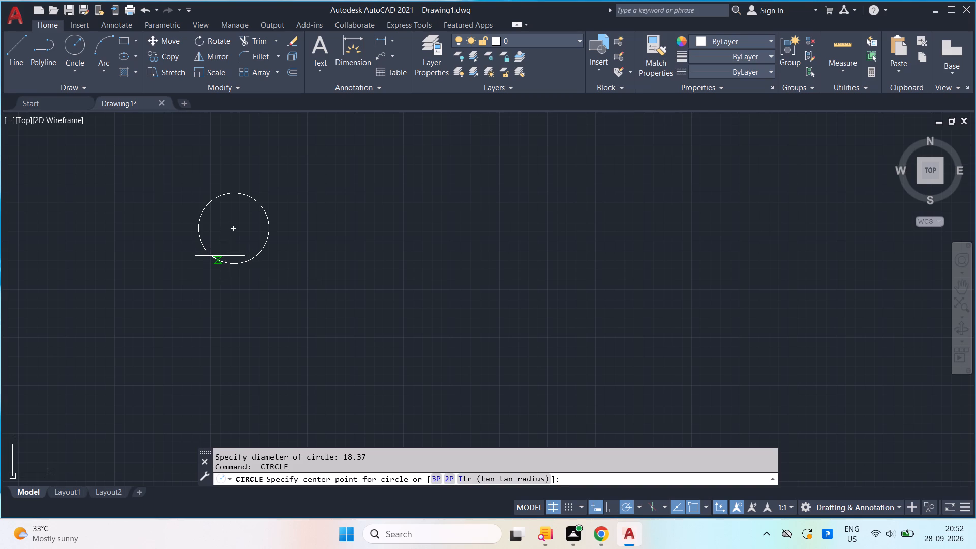
left_click(232, 231)
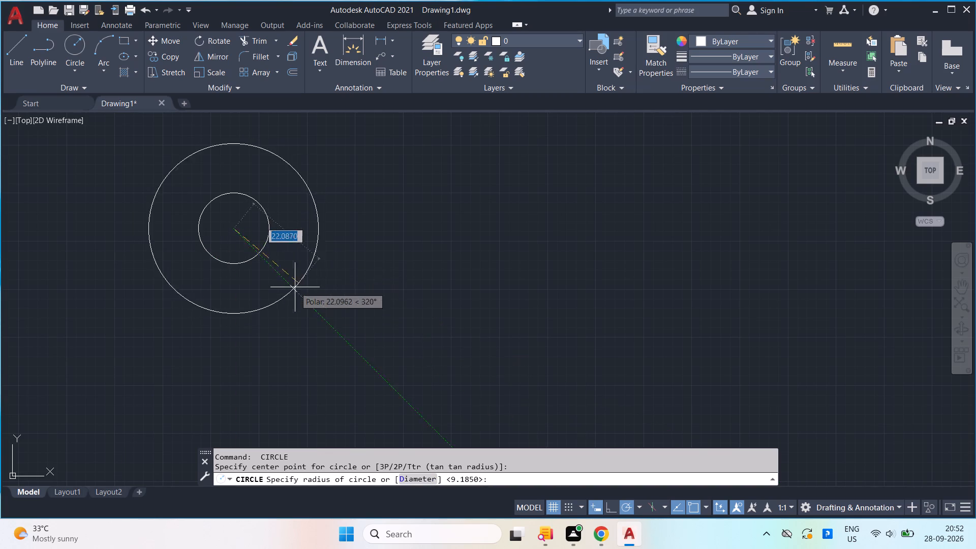
left_click(416, 475)
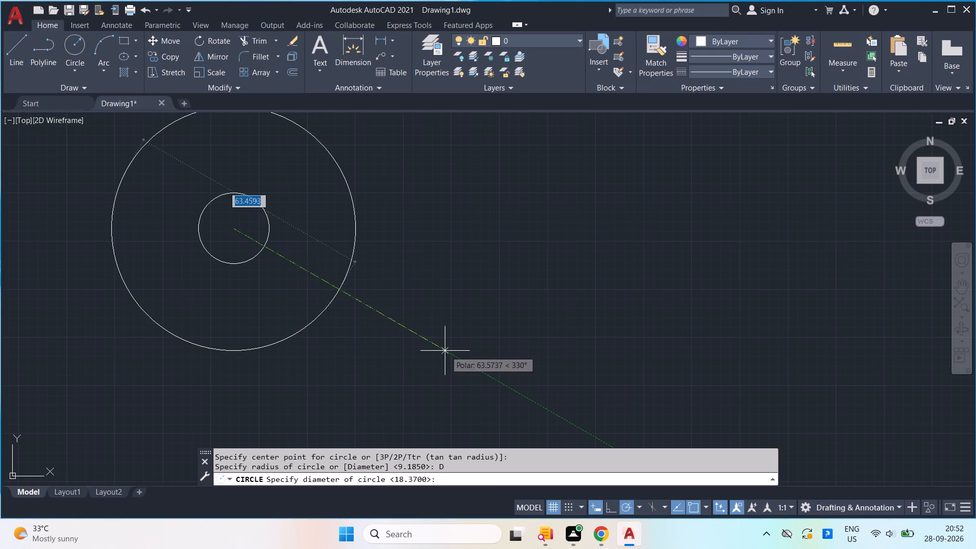
type("48")
key("period")
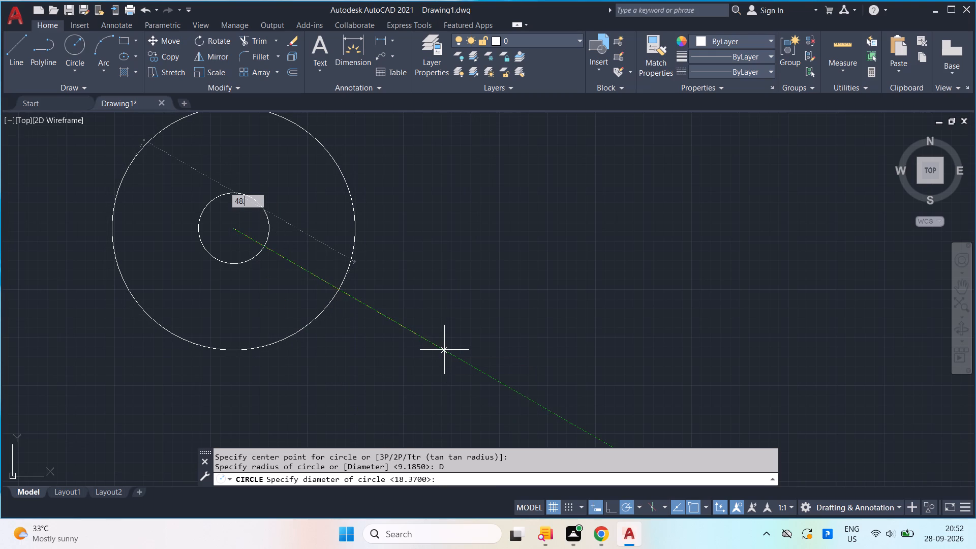
type("86")
key("Return")
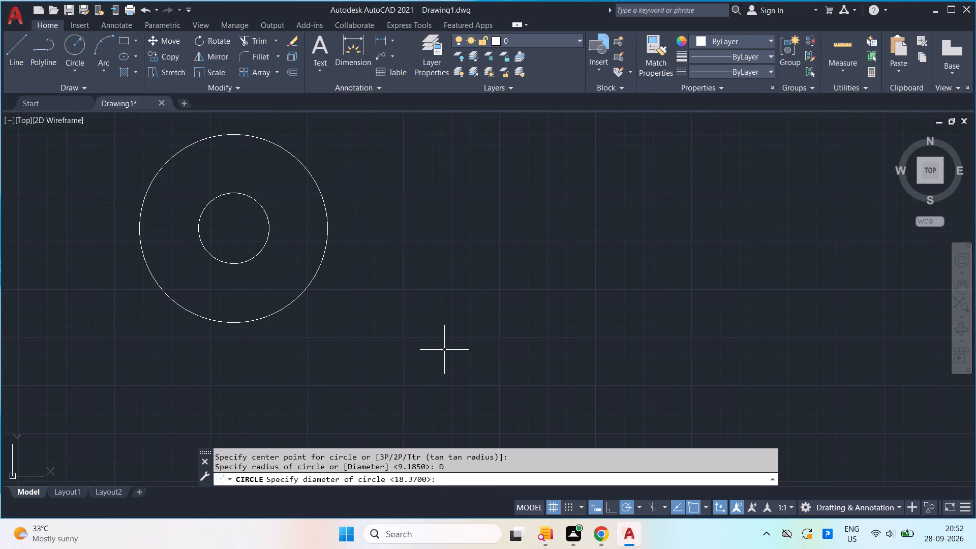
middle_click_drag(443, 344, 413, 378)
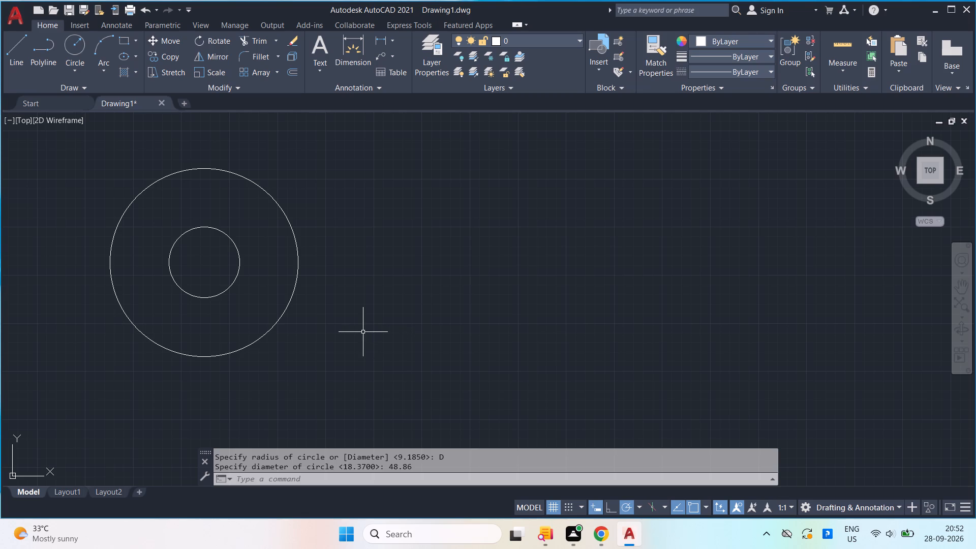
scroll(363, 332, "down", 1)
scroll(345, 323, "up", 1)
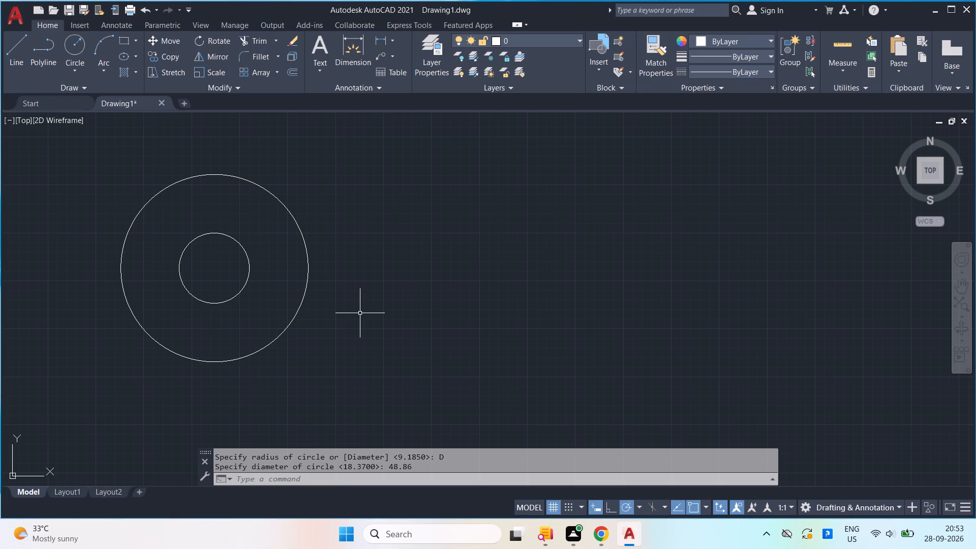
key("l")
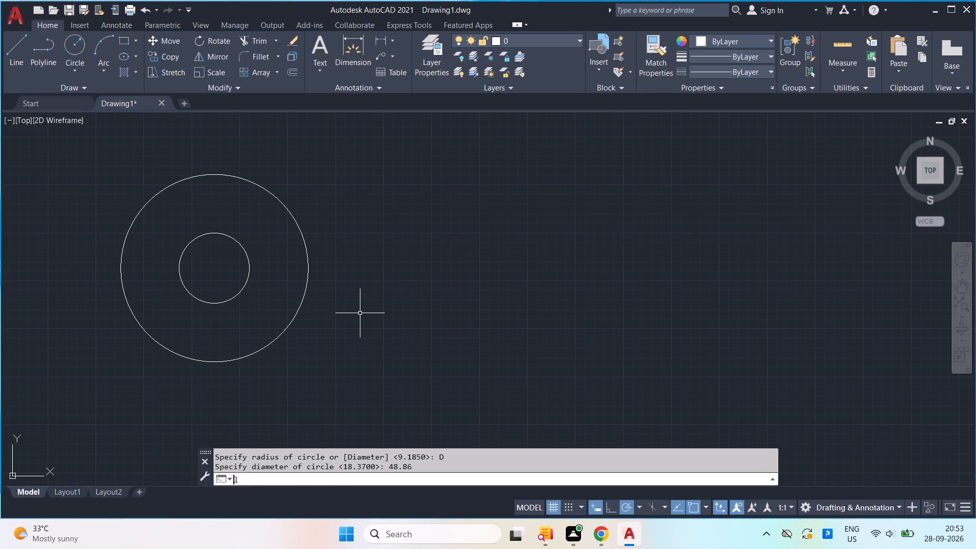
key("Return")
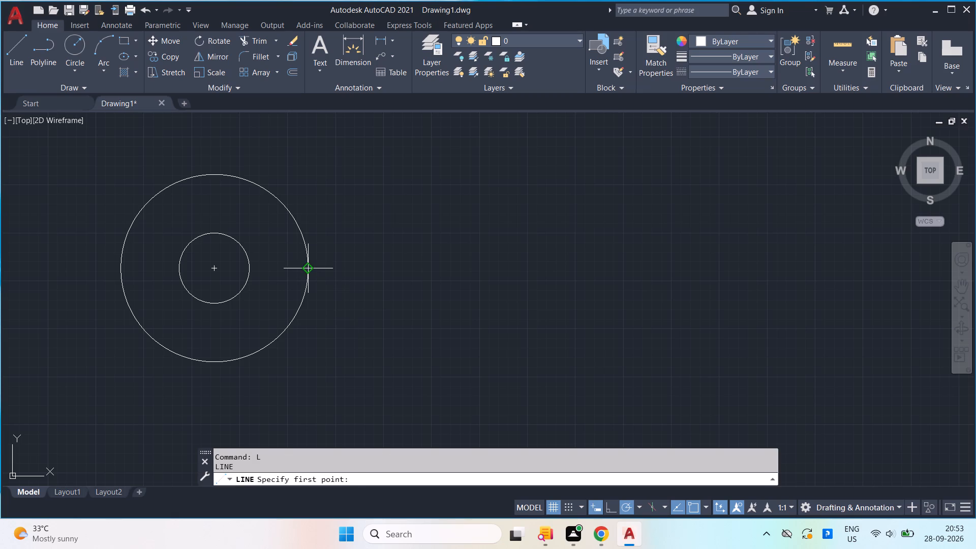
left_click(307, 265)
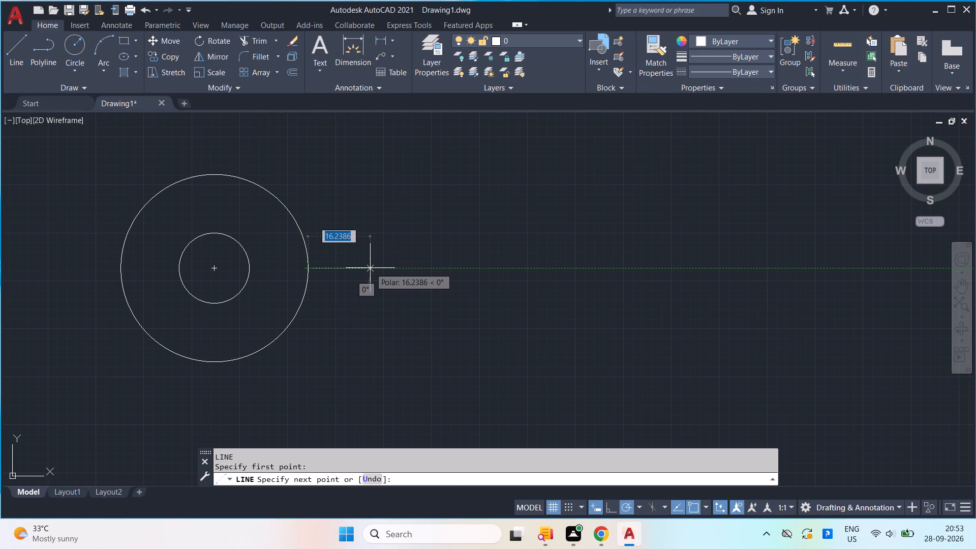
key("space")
Draw a horizontal line 110.95 long to the right from the common centre of the two circles.
key("space")
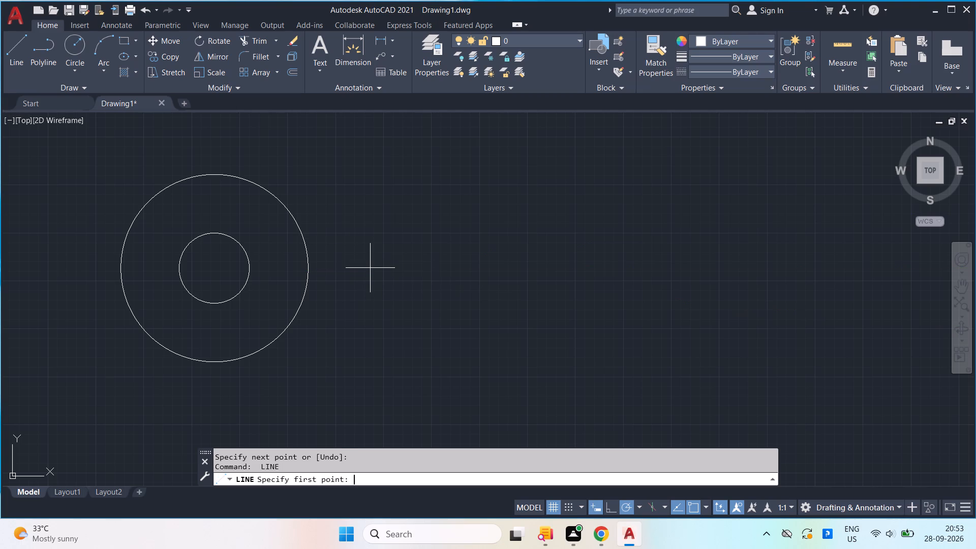
left_click(217, 267)
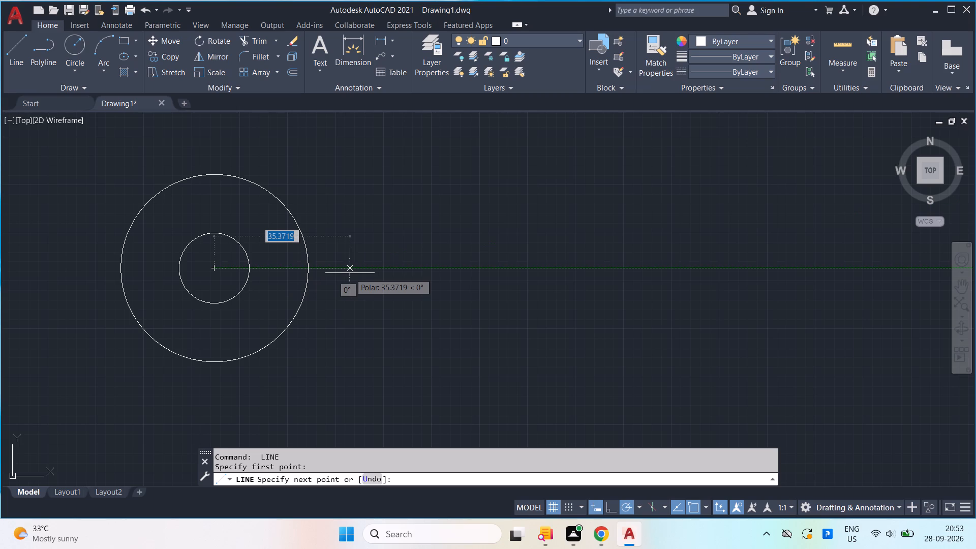
type("110")
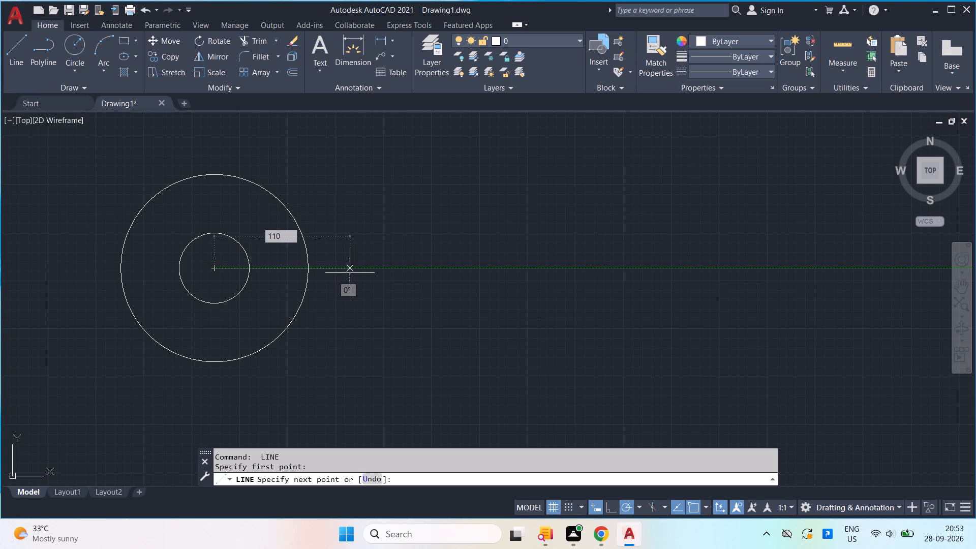
key("period")
type("95")
key("Return")
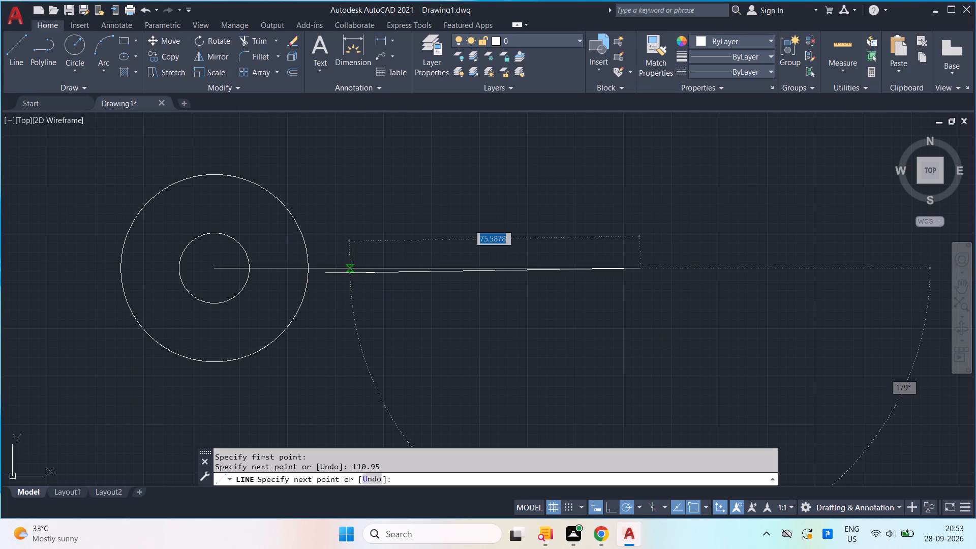
key("space")
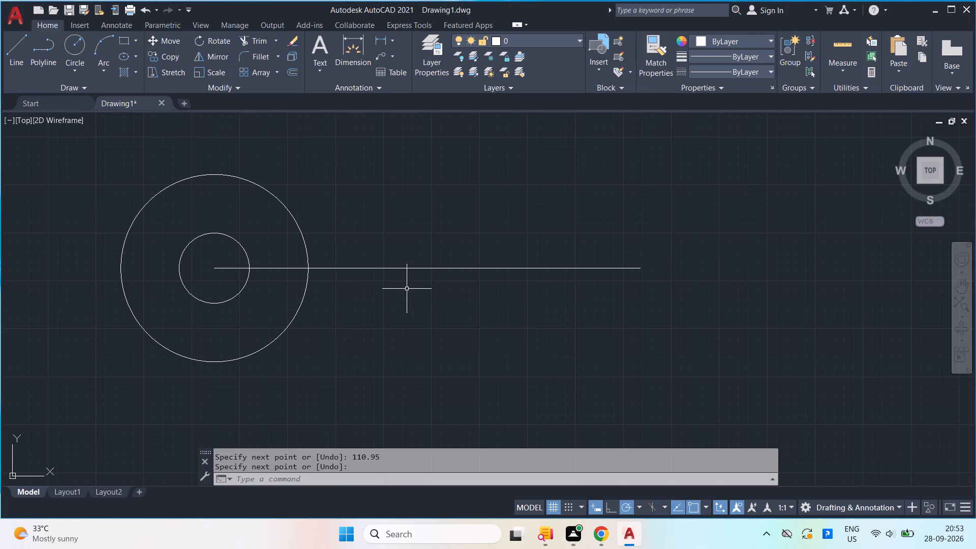
Draw a circle of radius 3.67 centred on the right end of the horizontal line.
key("c")
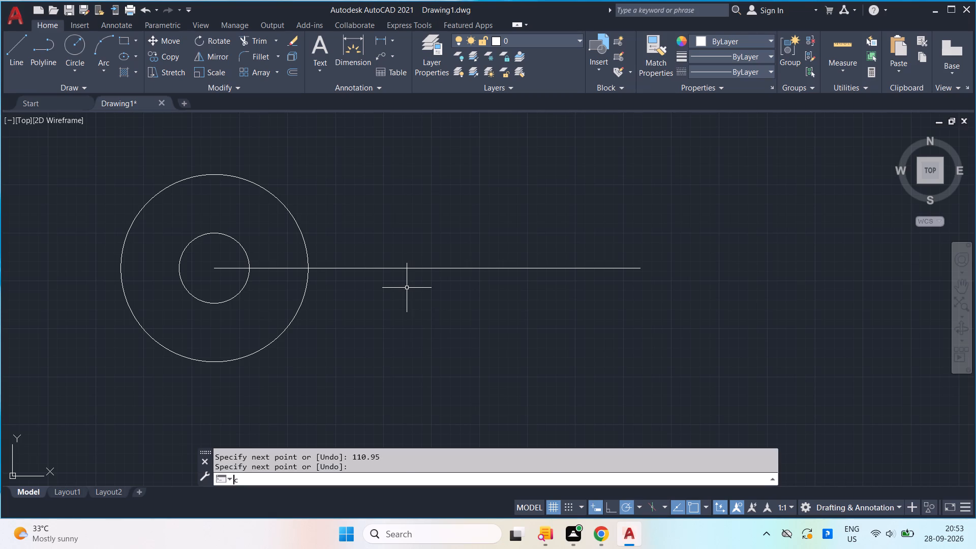
key("Return")
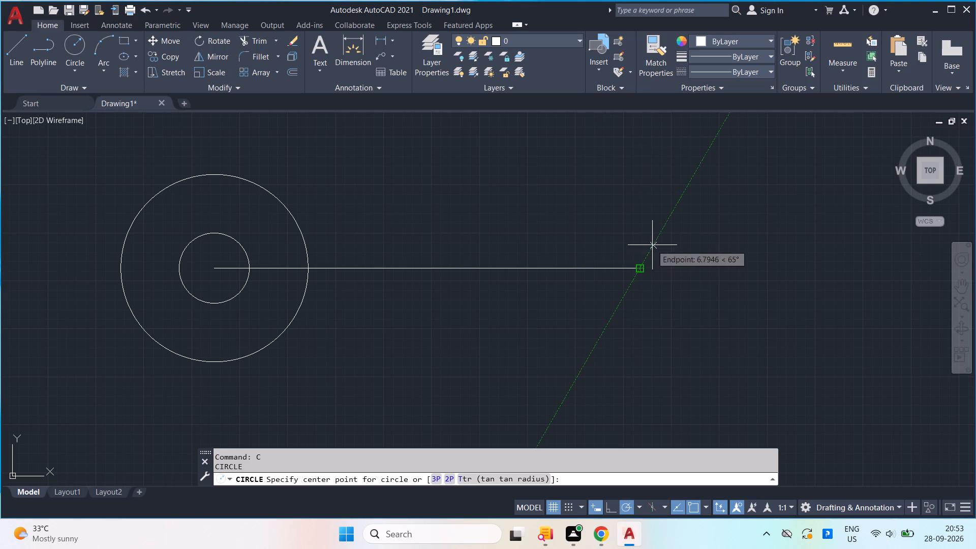
left_click(637, 266)
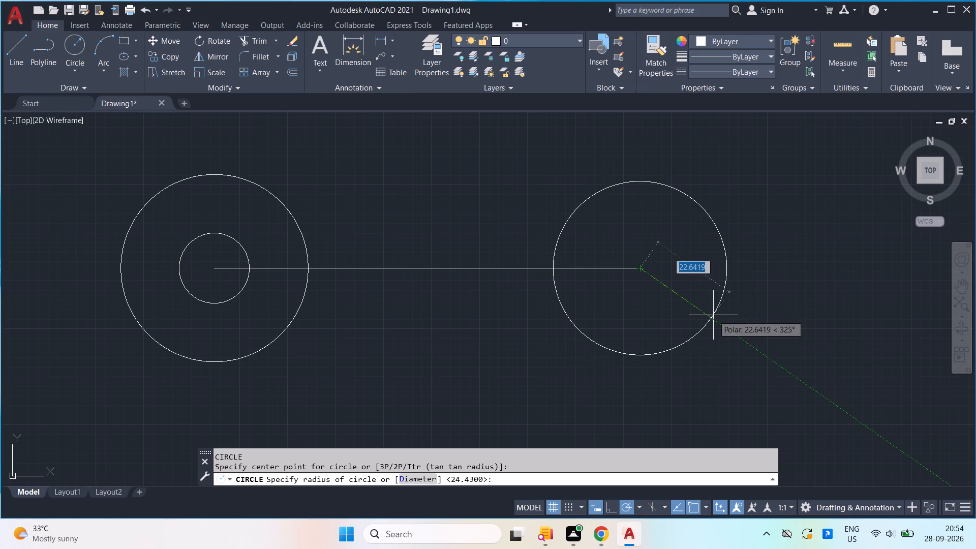
type("3.67")
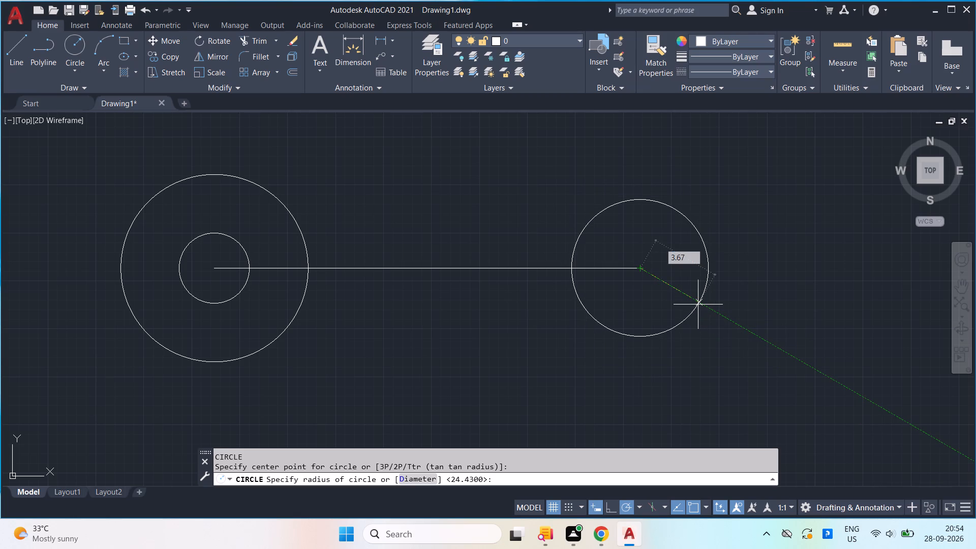
key("Return")
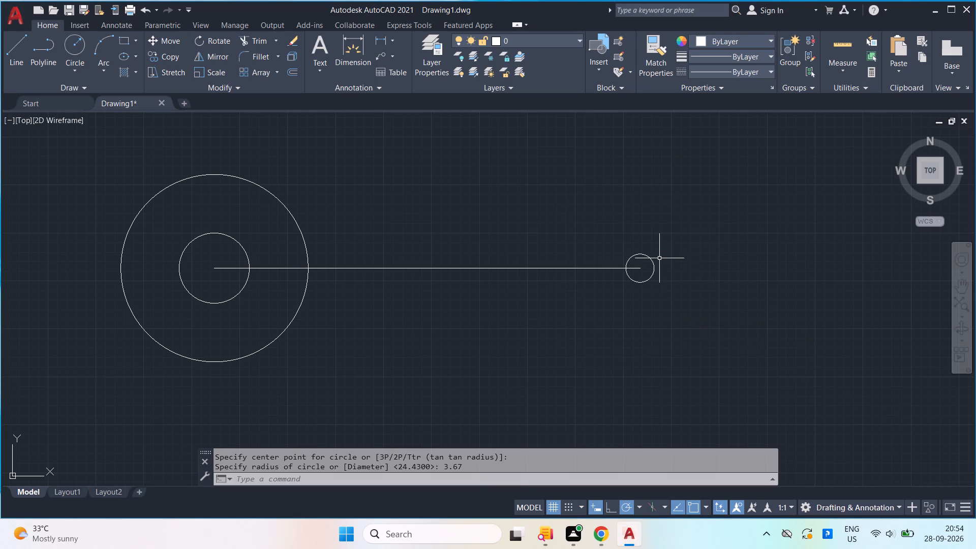
Draw a vertical line 13.96 long upward from the centre of the small end circle.
scroll(659, 258, "up", 1)
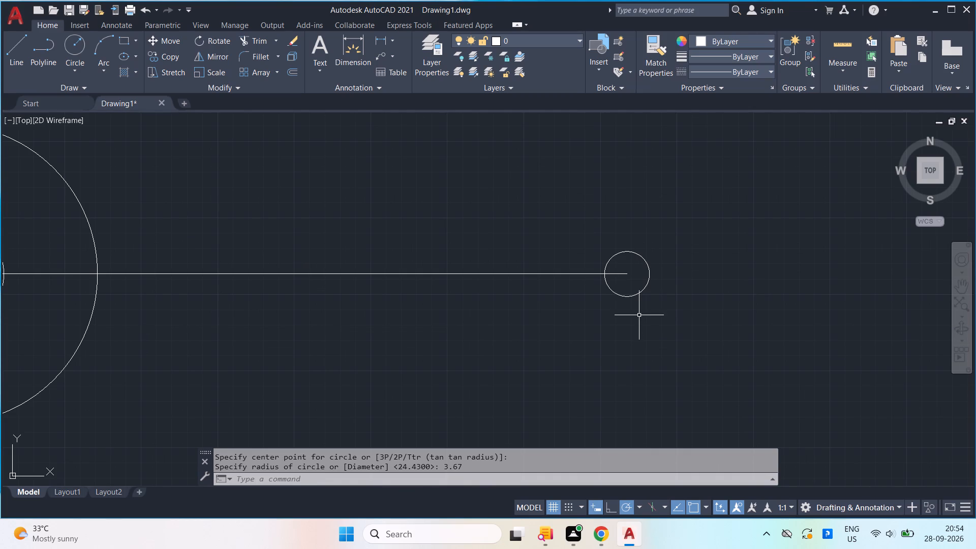
key("l")
key("Return")
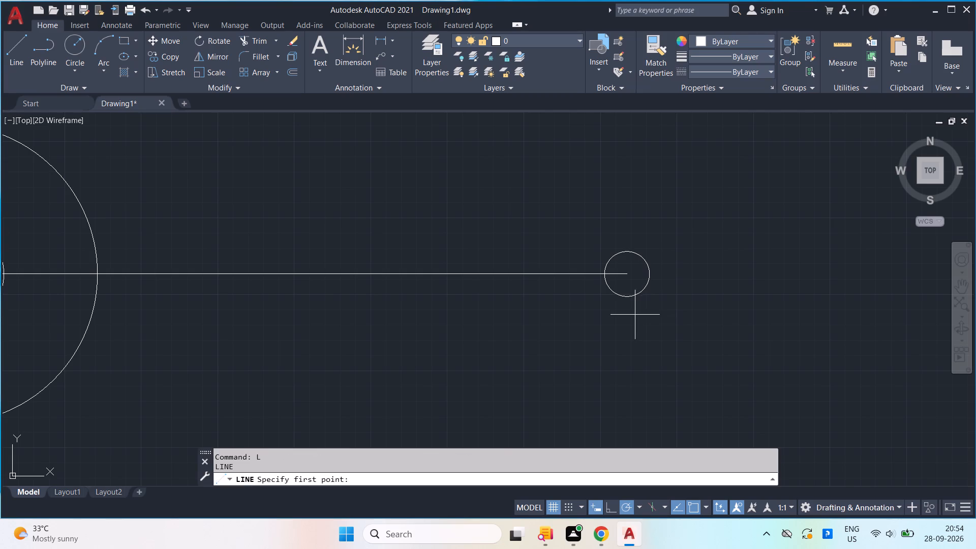
left_click(624, 272)
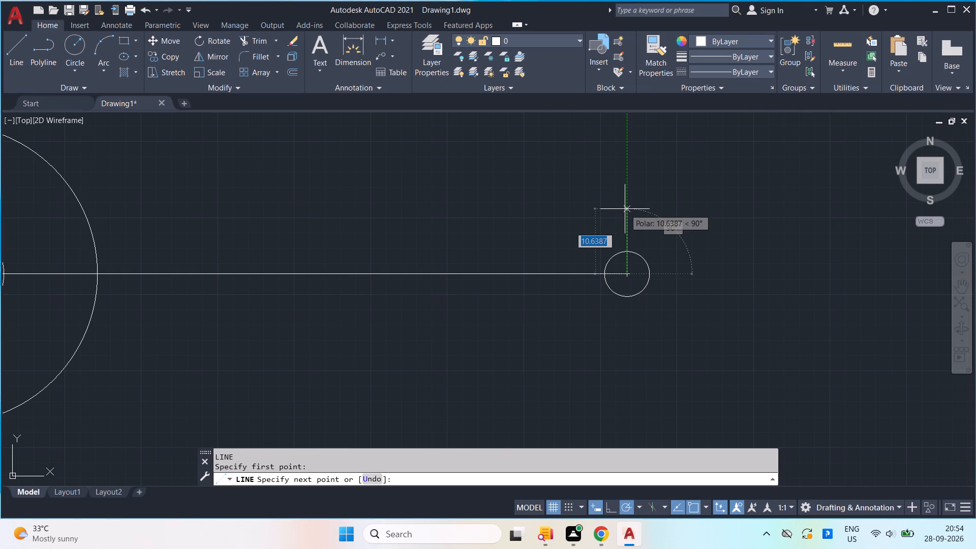
type("13.")
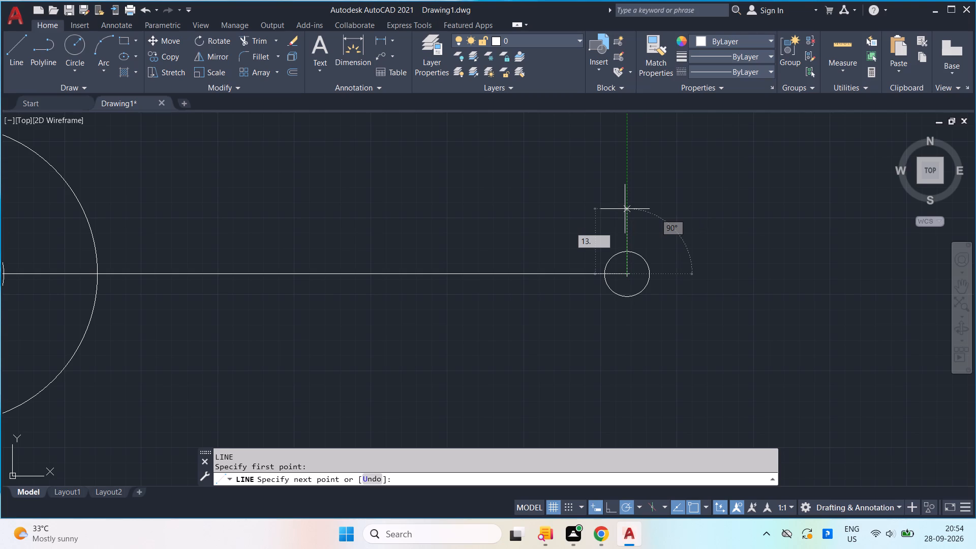
type("96")
key("Return")
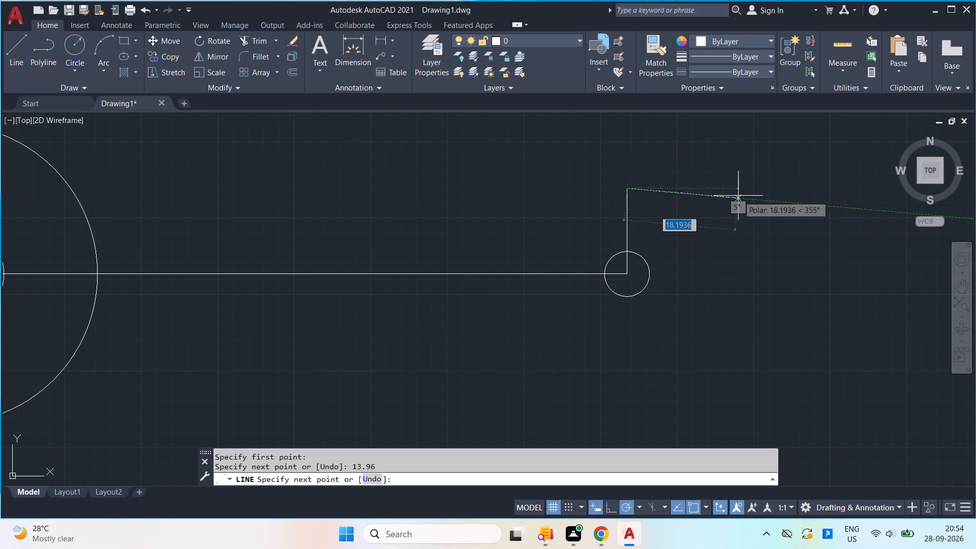
key("space")
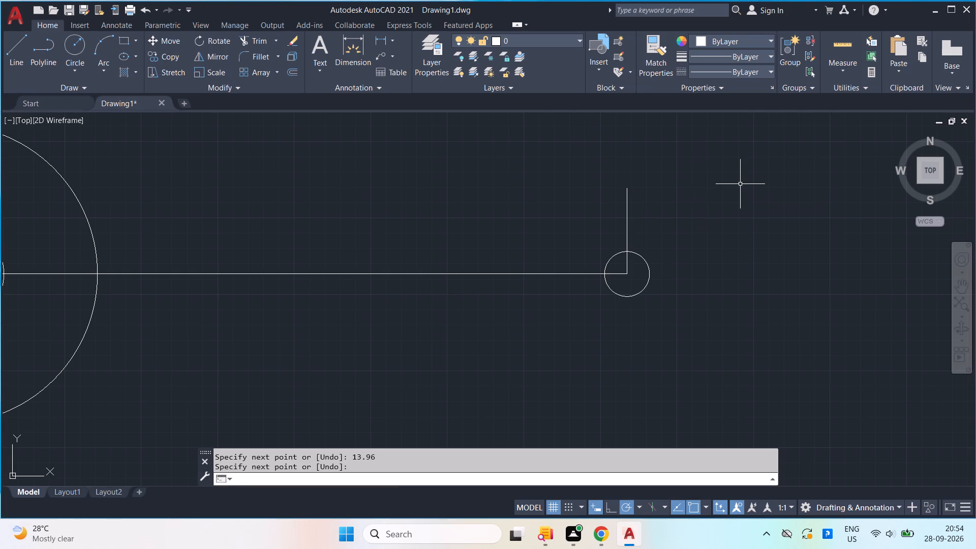
Mirror the 13.96 vertical line below the horizontal centre line, keeping the original.
left_click(656, 218)
left_click(596, 198)
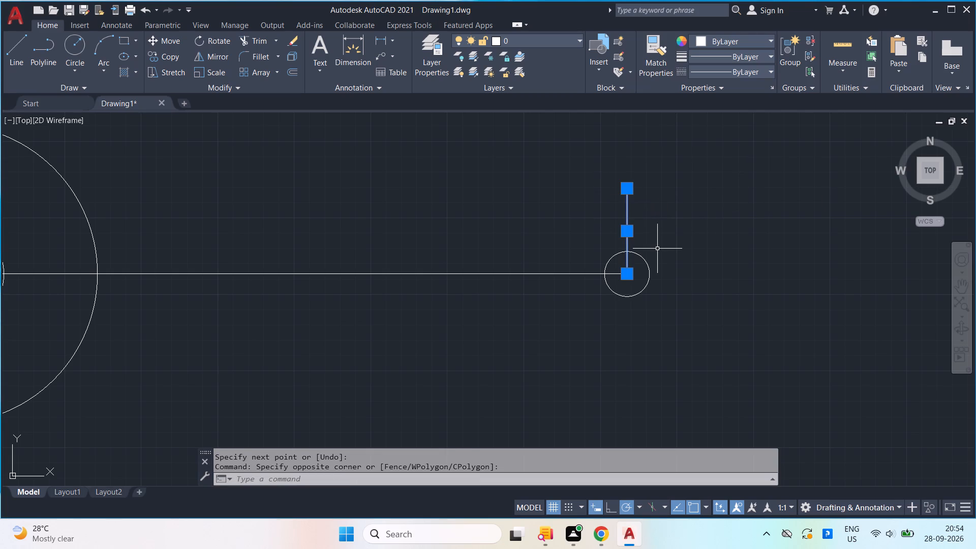
type("mi")
key("Return")
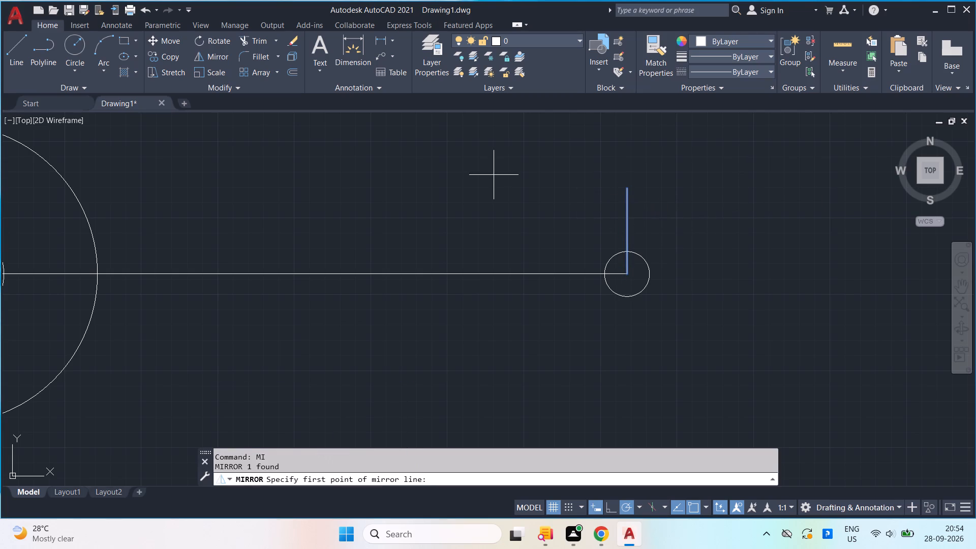
left_click(627, 270)
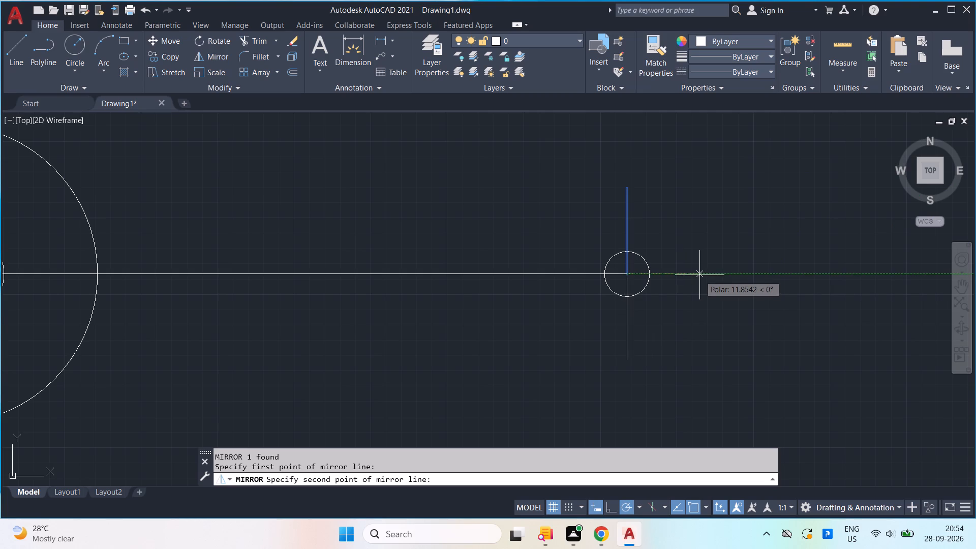
left_click(699, 275)
key("Return")
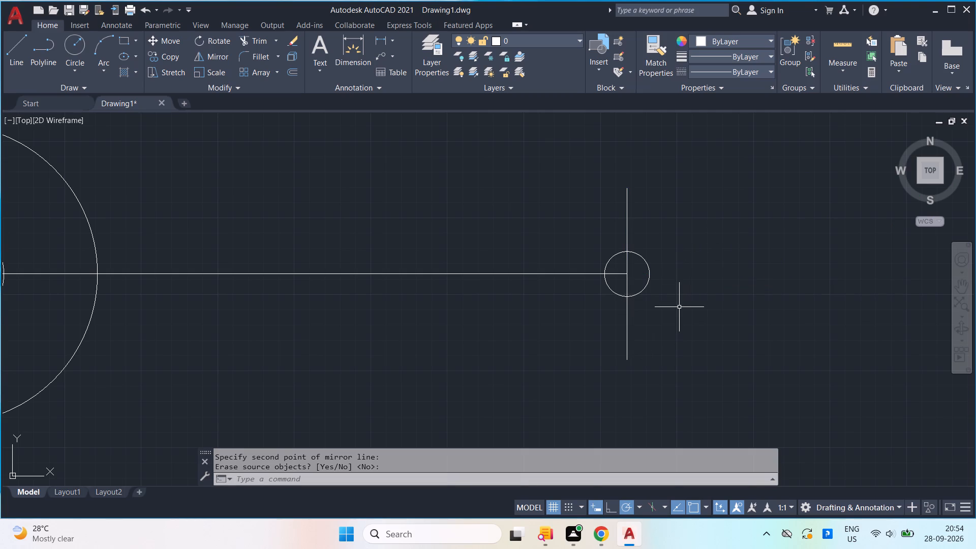
Draw a circle of radius 9.18 centred on the top end of the upper vertical line.
scroll(678, 309, "down", 1)
scroll(678, 309, "up", 1)
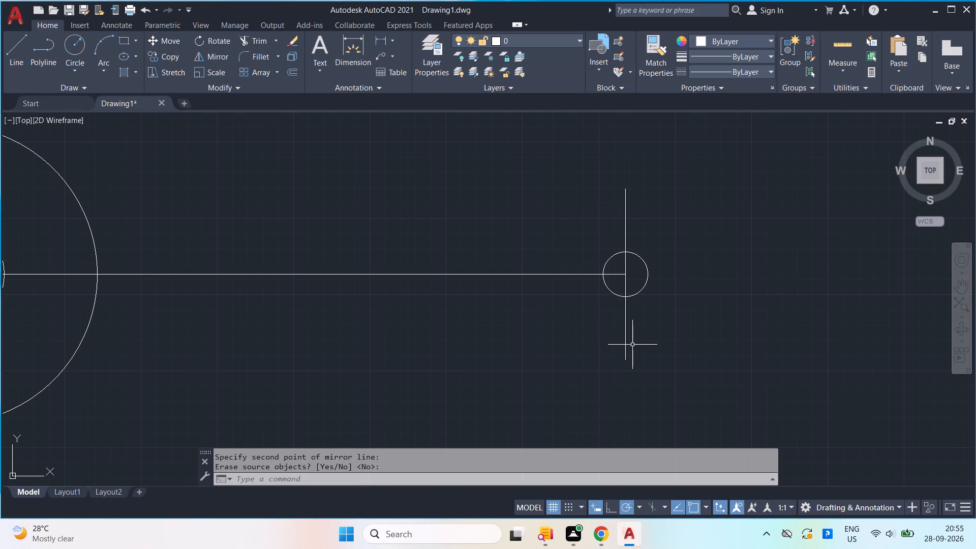
key("c")
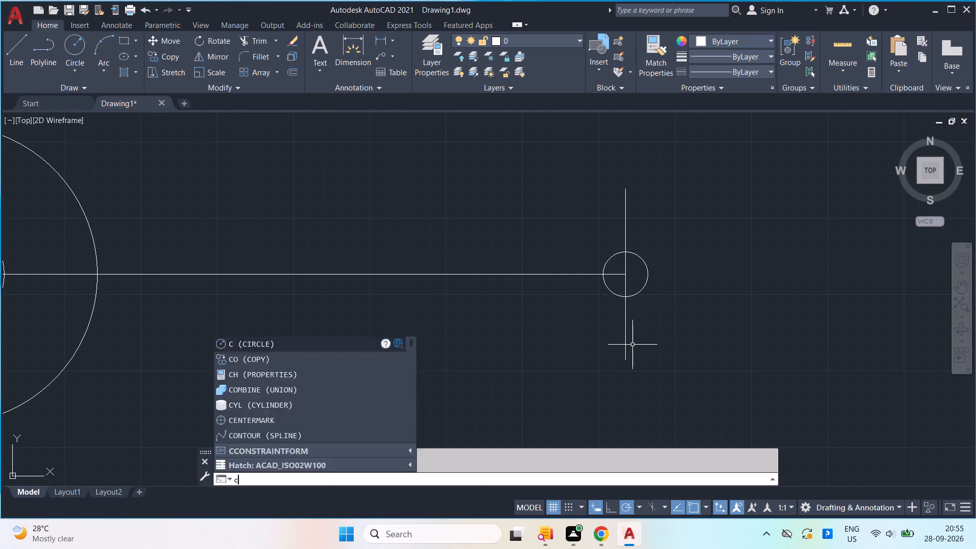
key("Return")
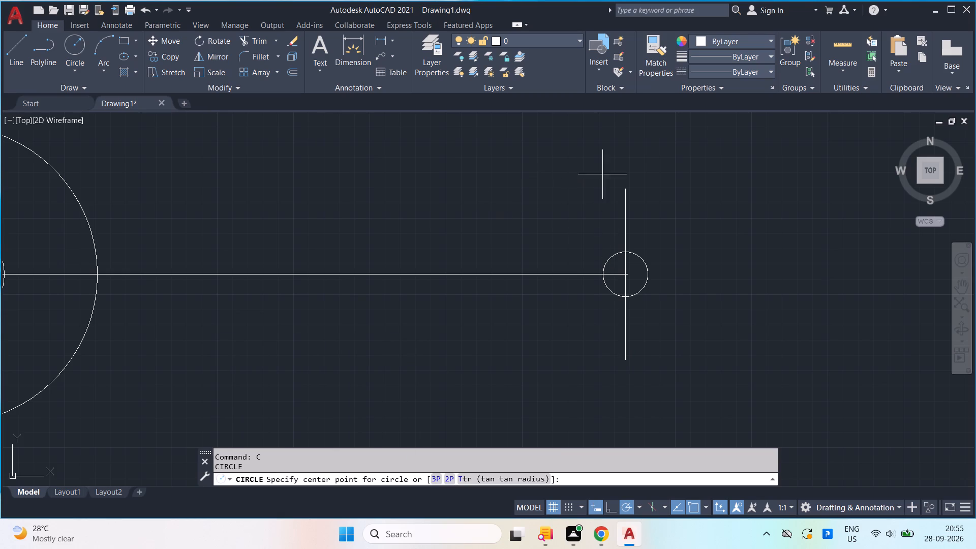
left_click(624, 191)
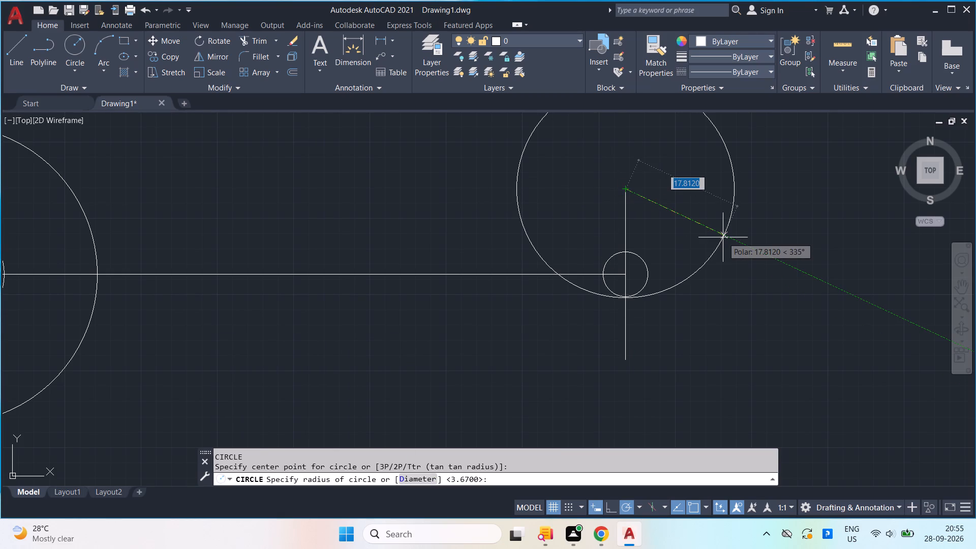
type("9.18")
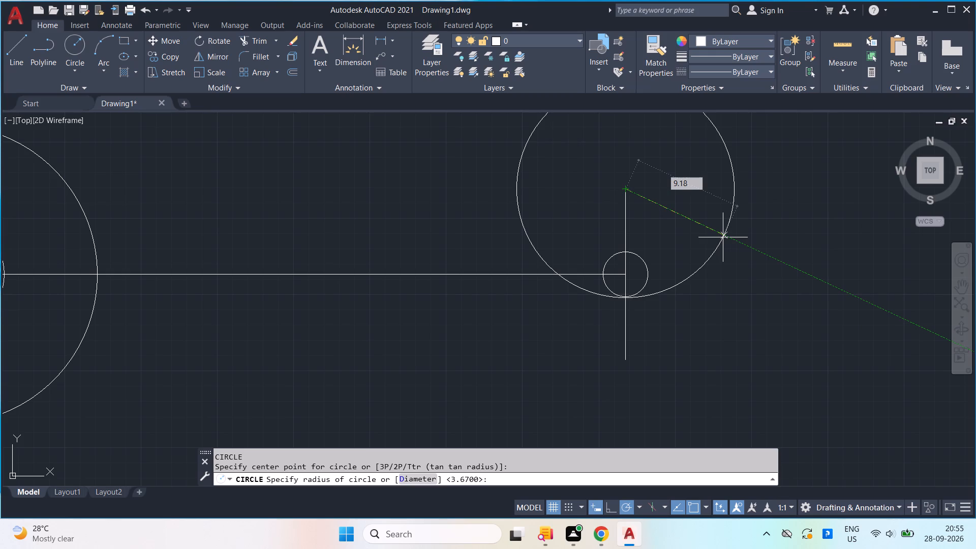
key("Return")
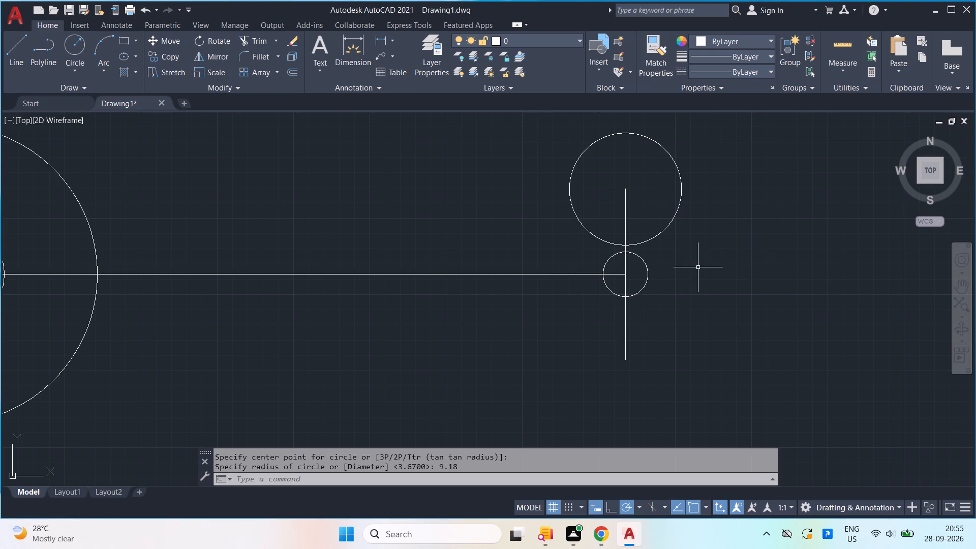
Mirror the radius 9.18 circle below the horizontal centre line, keeping the original.
left_click(686, 253)
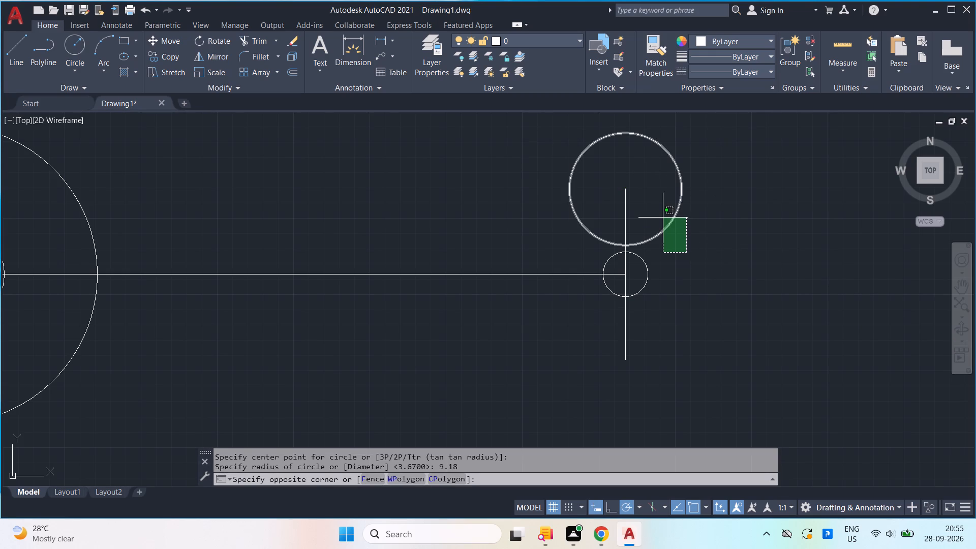
left_click(660, 214)
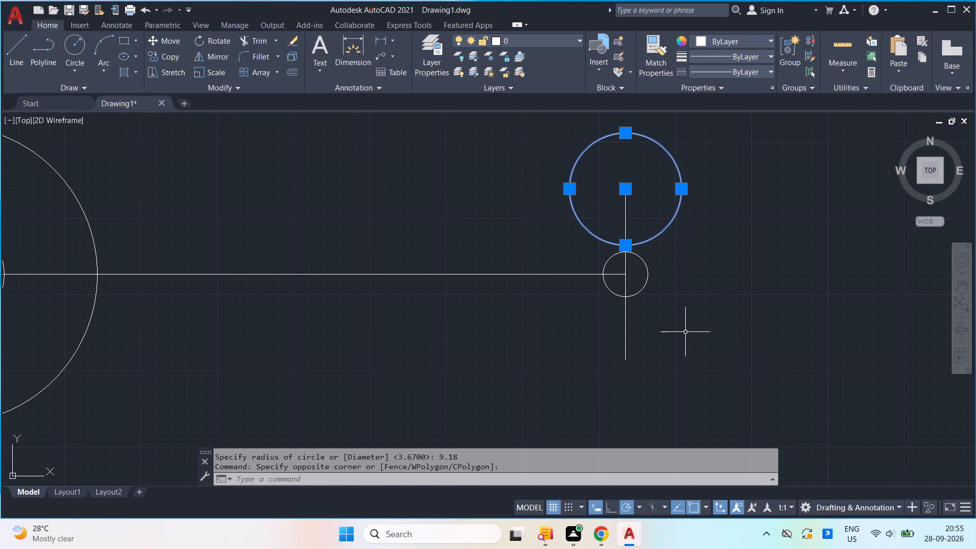
type("mi")
key("Return")
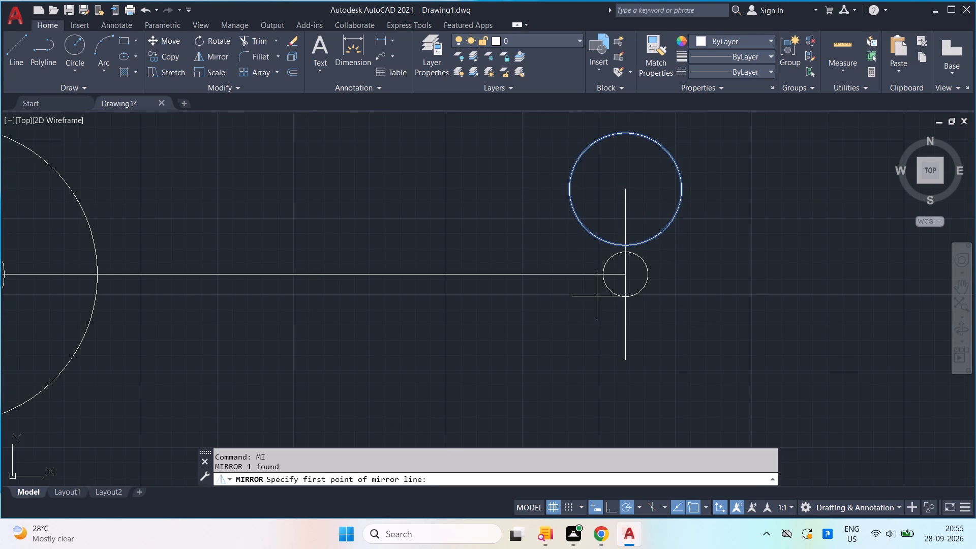
left_click(621, 275)
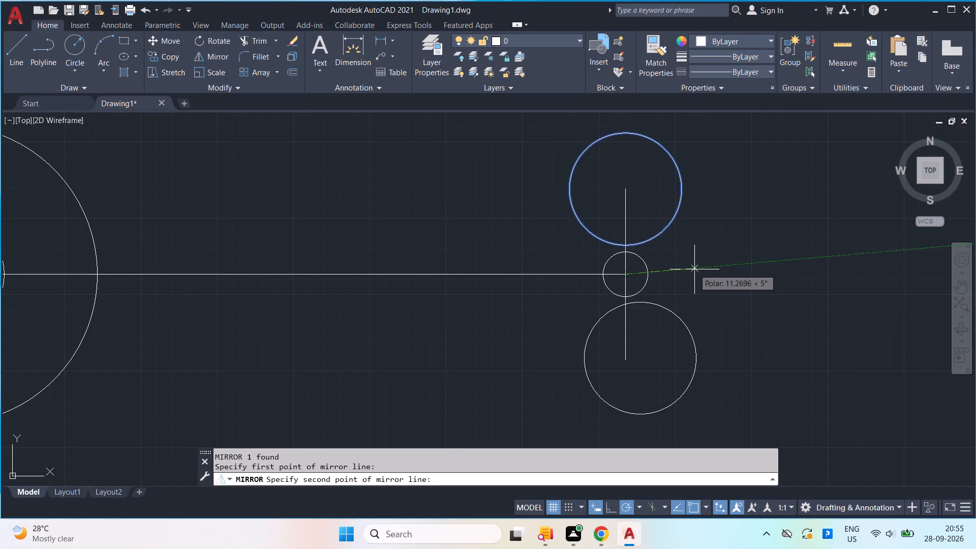
left_click(699, 272)
key("Return")
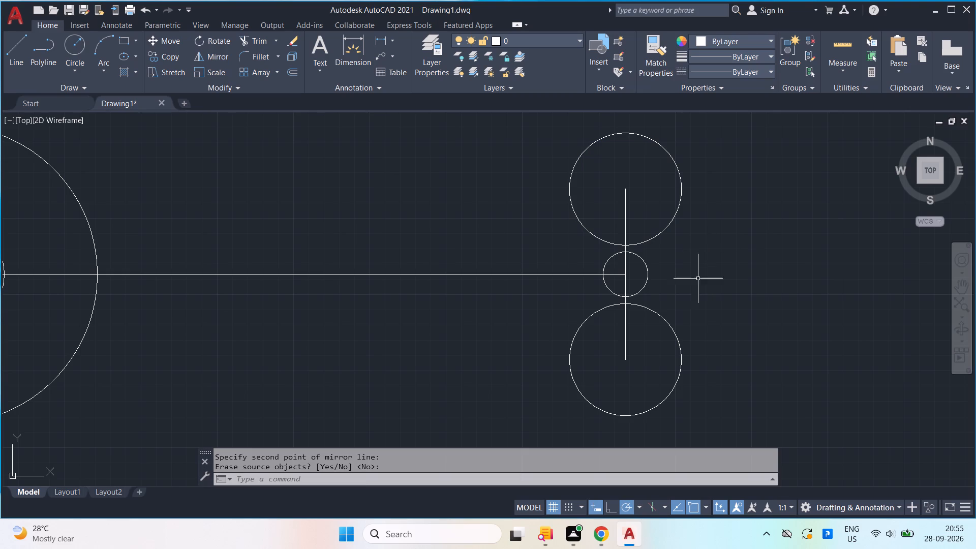
Trim away the right half of the small end circle at the vertical lines, leaving its left semicircle.
scroll(694, 286, "up", 1)
type("tr")
key("Return")
left_click_drag(660, 281, 660, 280)
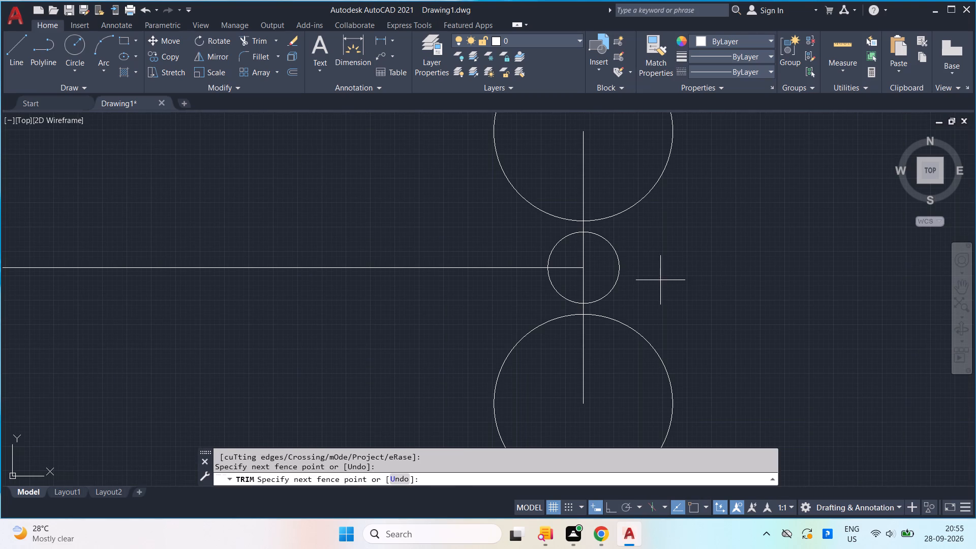
left_click_drag(660, 280, 603, 261)
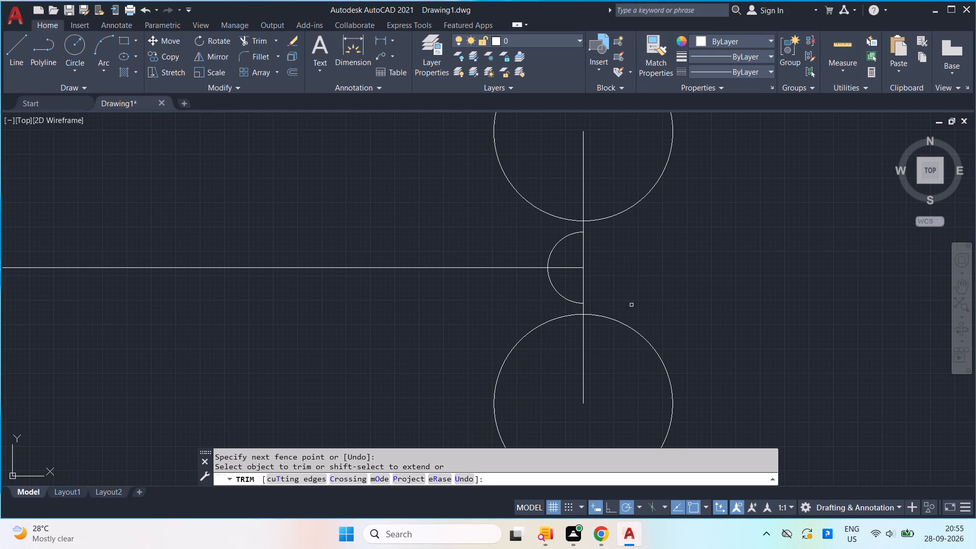
scroll(638, 311, "down", 1)
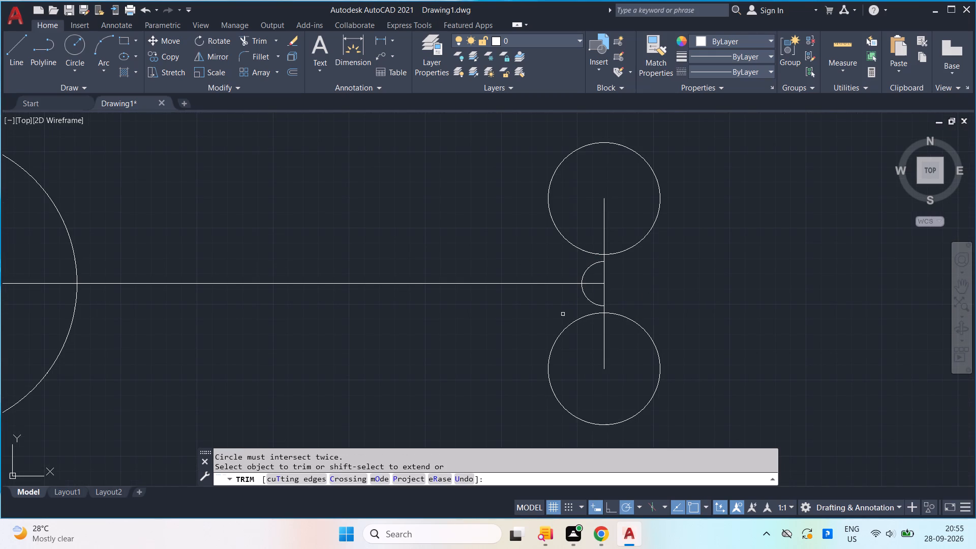
key("Escape")
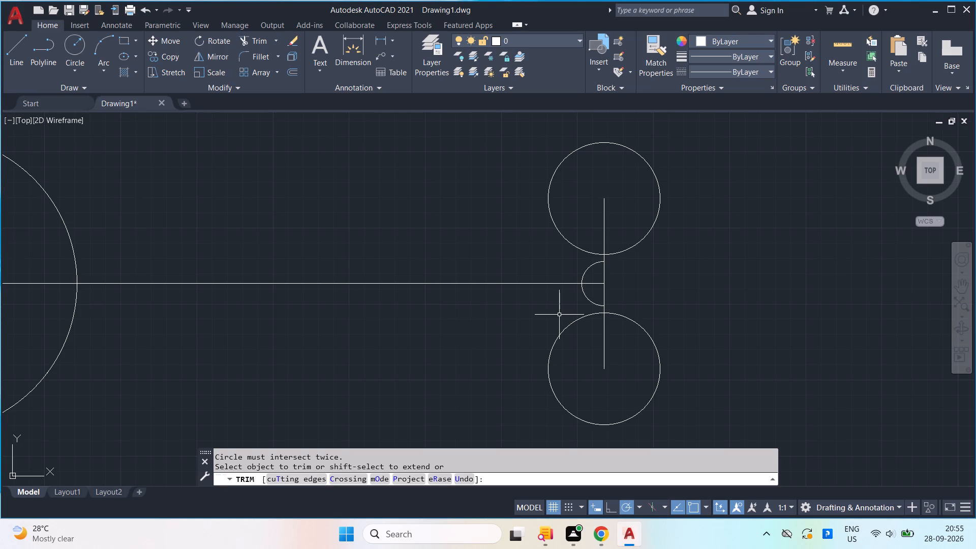
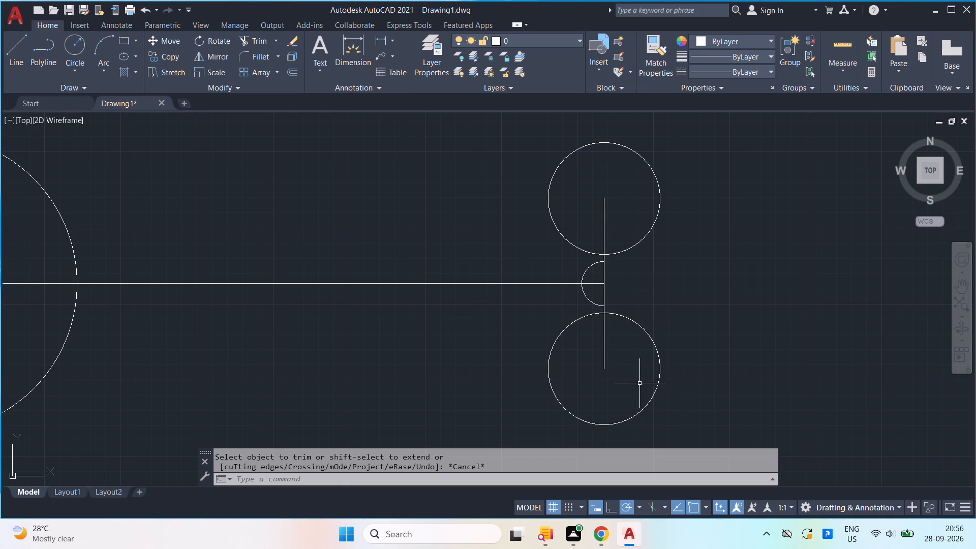
Draw a circle of radius 24.62 centred on the top end of the upper vertical line.
key("c")
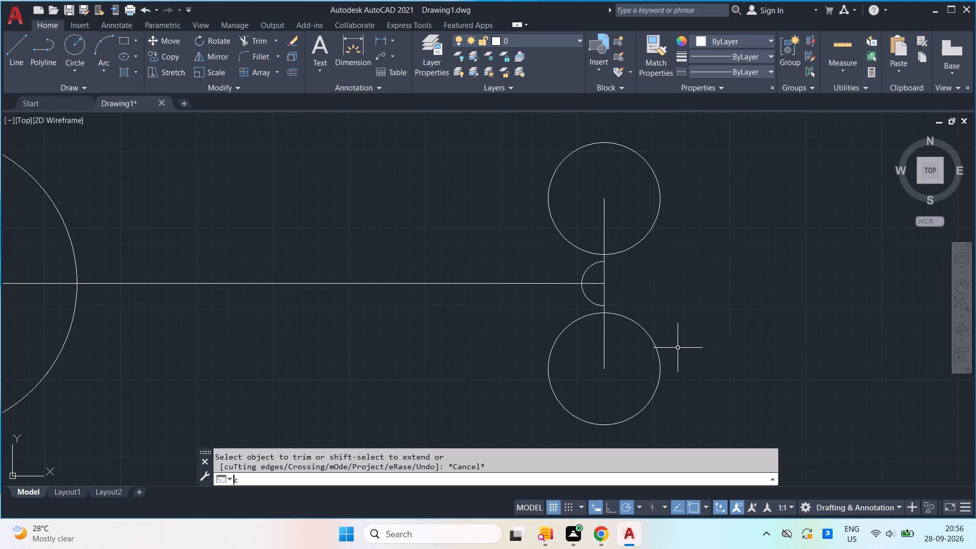
key("Return")
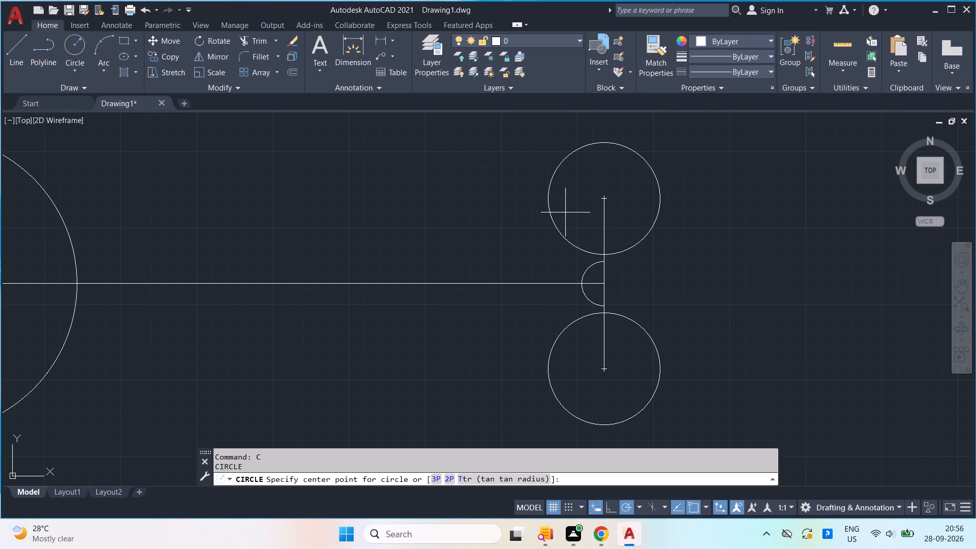
left_click(604, 200)
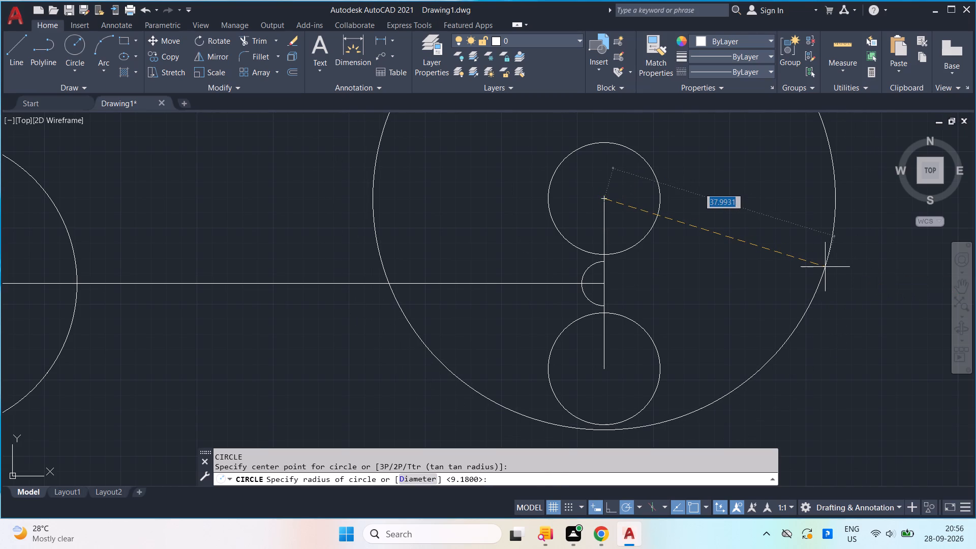
type("24")
type(".62")
key("Return")
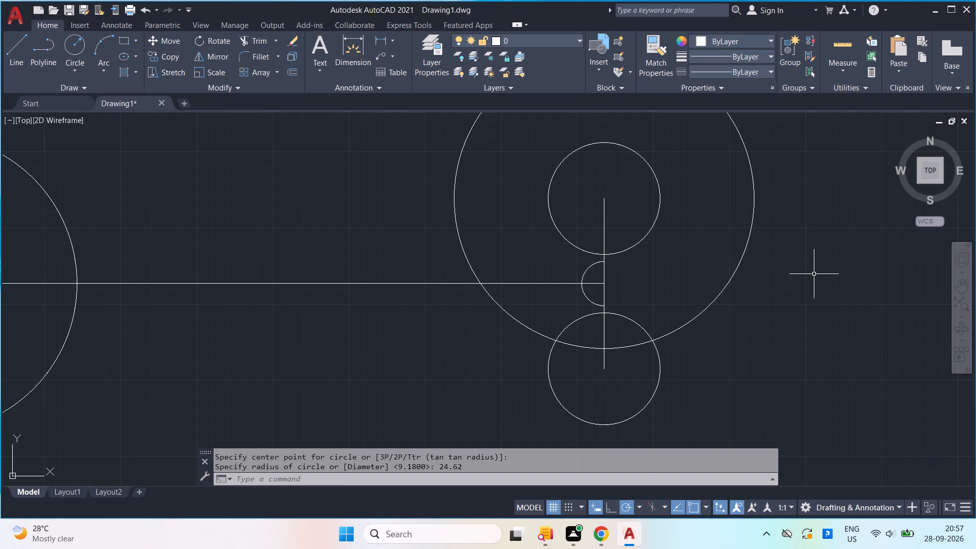
Mirror the radius 24.62 circle below the horizontal centre line, keeping the original.
scroll(775, 265, "down", 1)
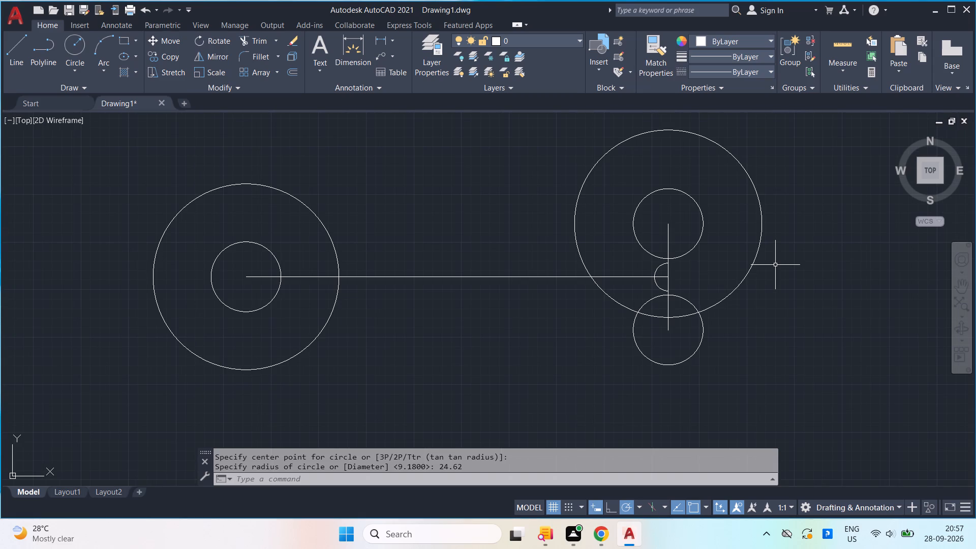
left_click(782, 278)
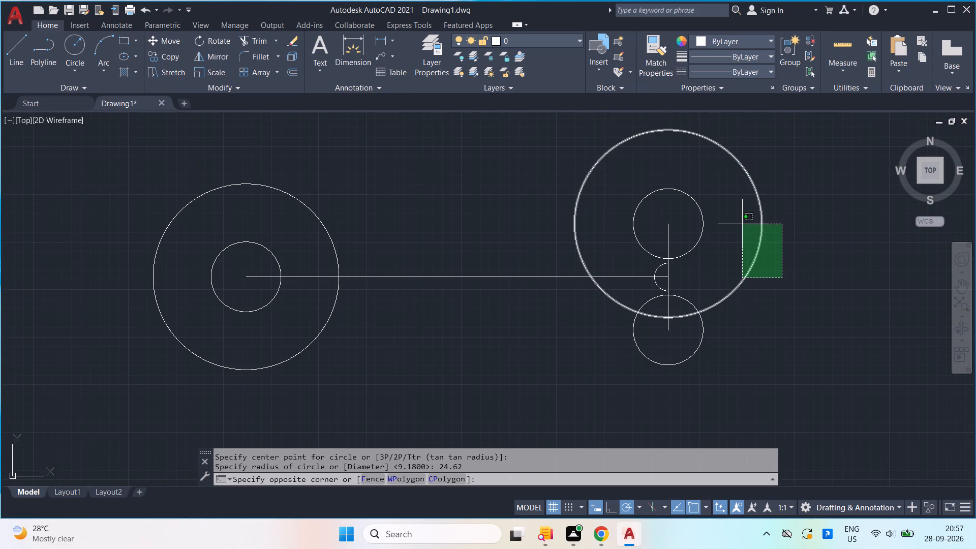
left_click(740, 219)
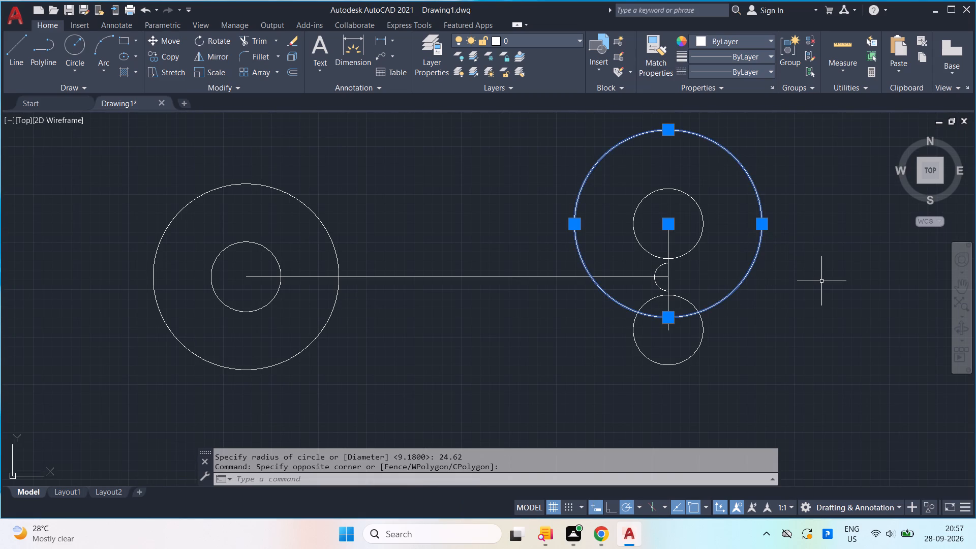
type("mi")
key("Return")
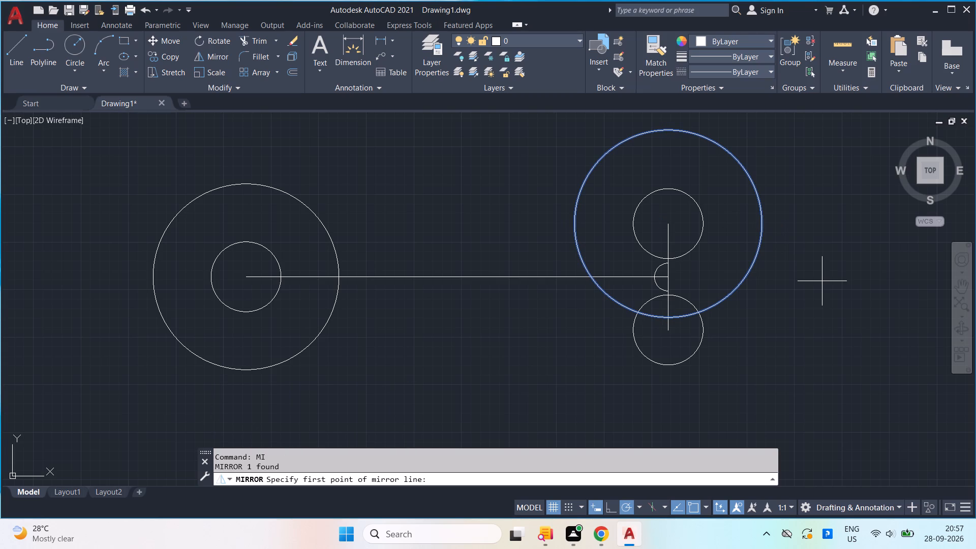
scroll(719, 271, "up", 2)
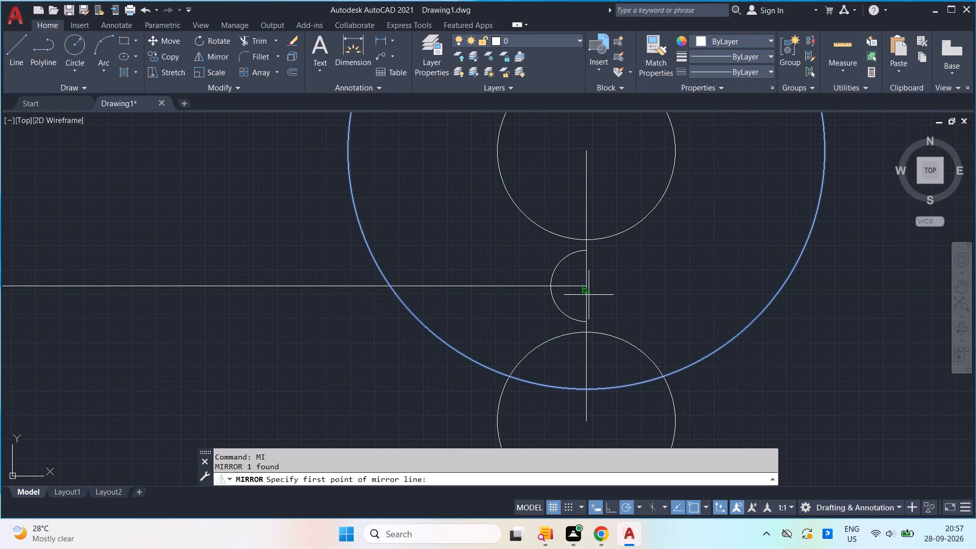
left_click(584, 283)
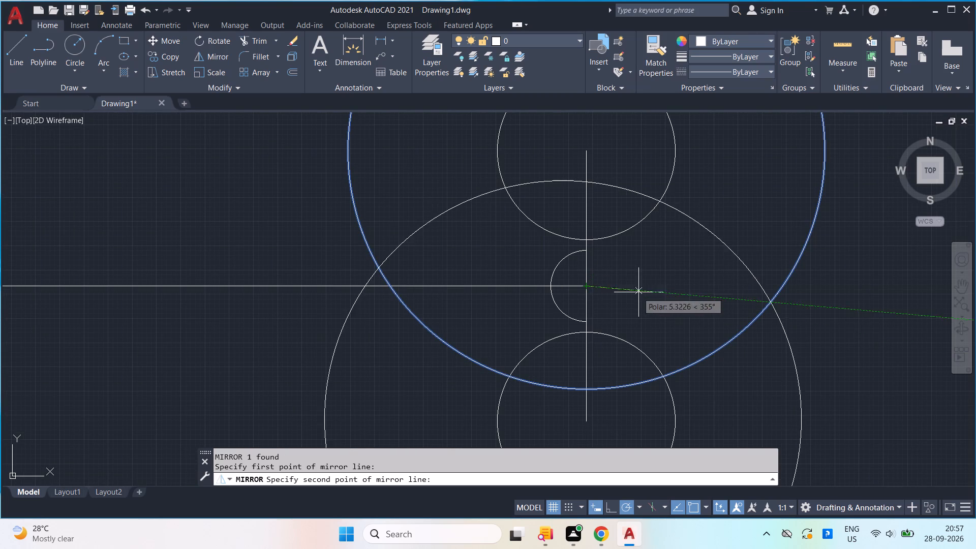
left_click(658, 284)
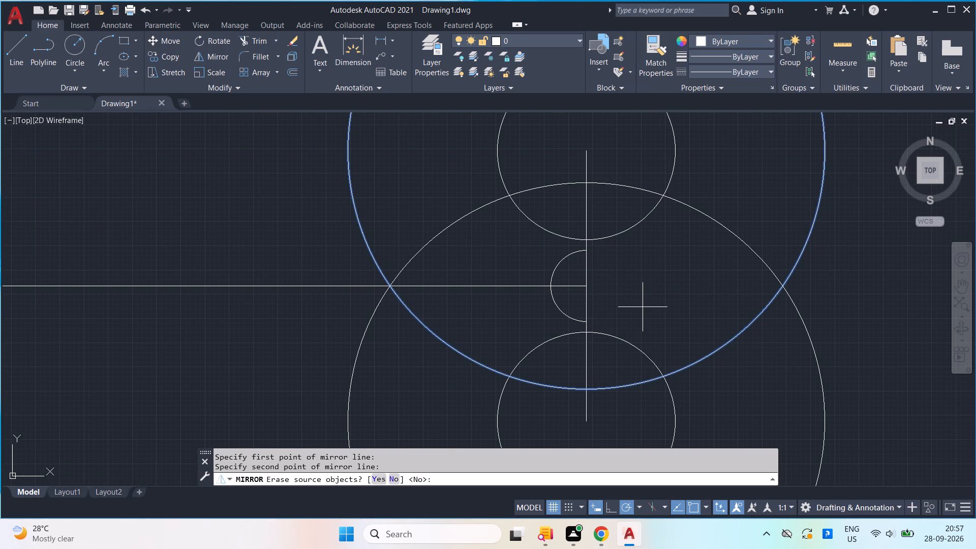
key("Return")
With Ortho on, draw a horizontal line from the upper end circles' centre leftward to inside the large circle at the far end.
scroll(652, 313, "down", 1)
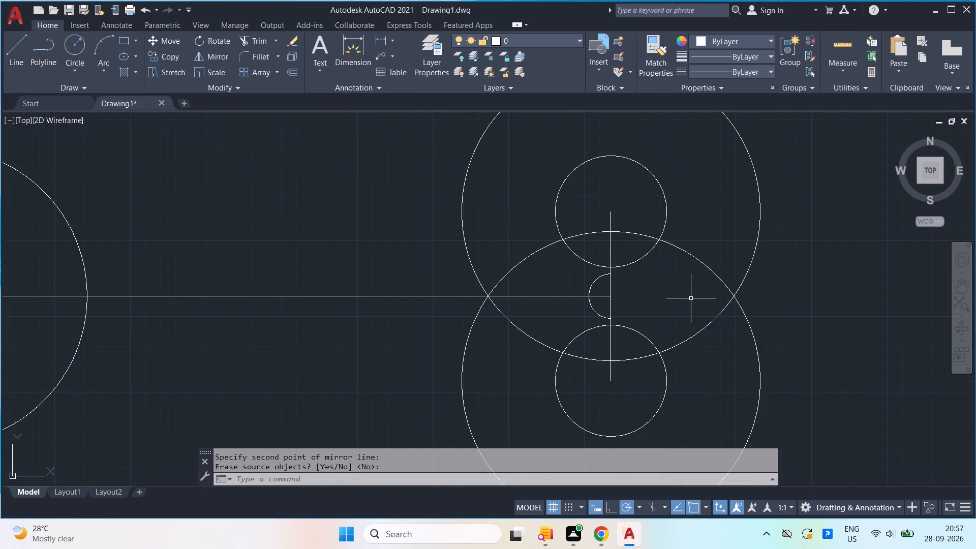
scroll(693, 303, "up", 2)
scroll(706, 391, "down", 2)
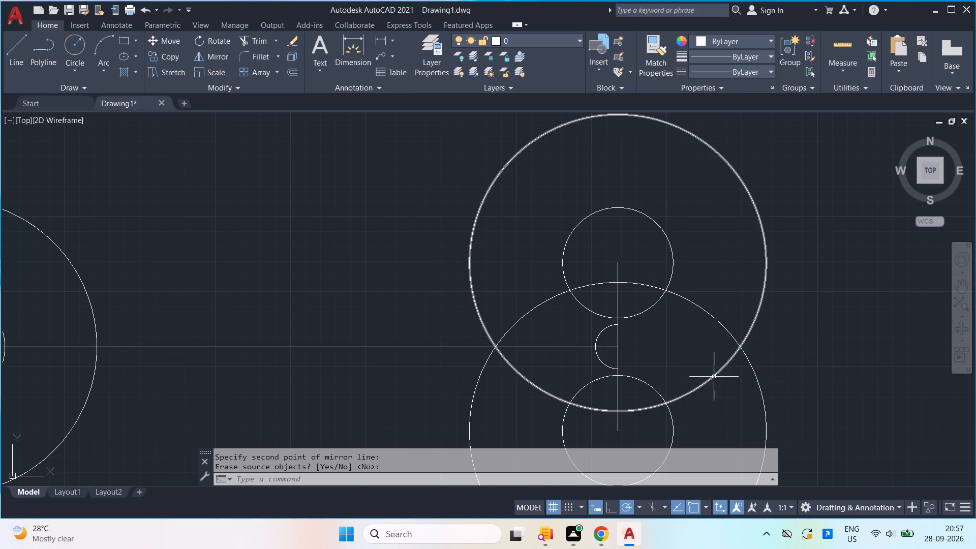
scroll(705, 368, "down", 2)
middle_click_drag(696, 361, 643, 325)
scroll(606, 292, "up", 1)
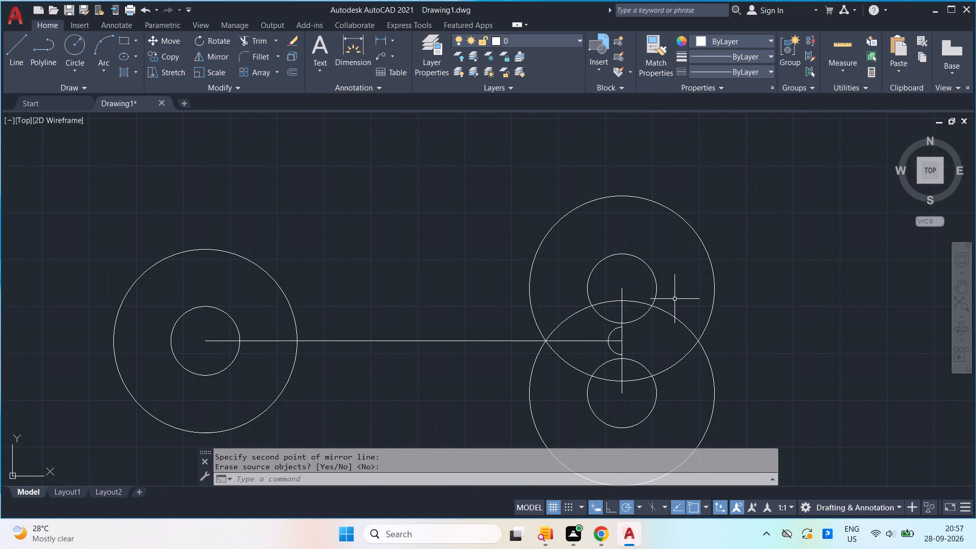
key("l")
key("Return")
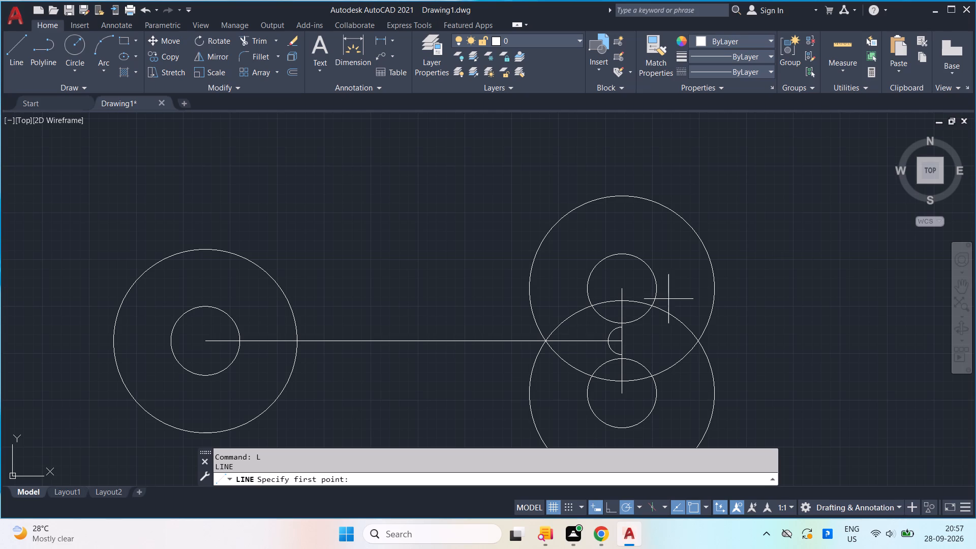
left_click(620, 287)
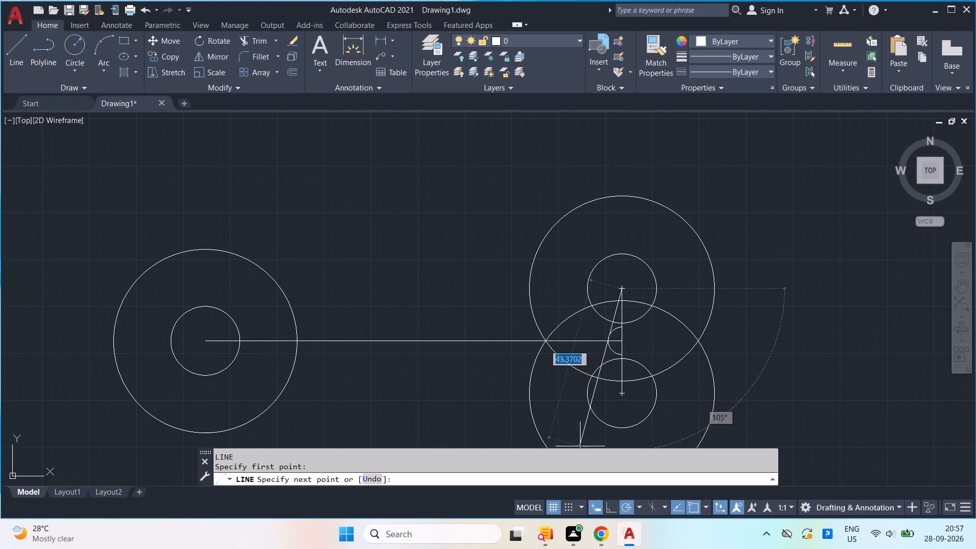
left_click(611, 506)
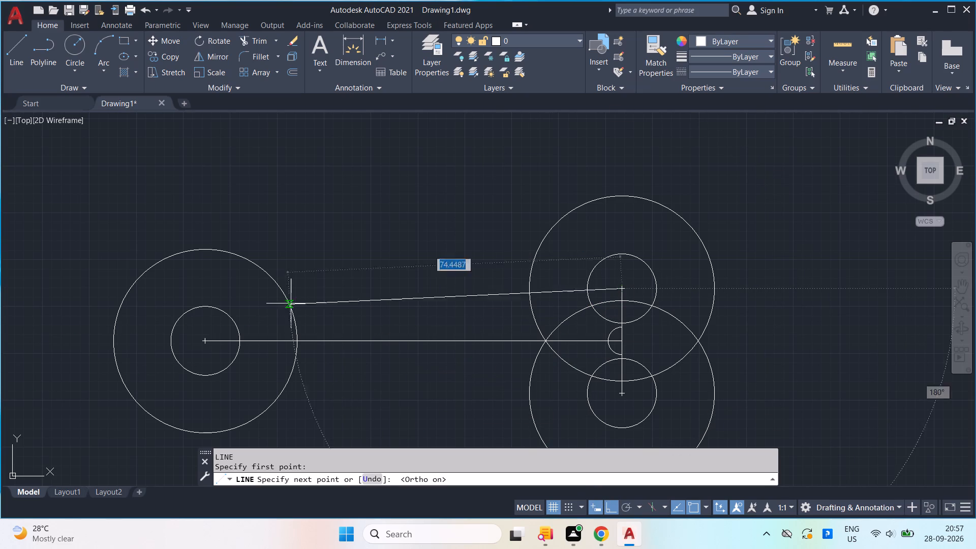
left_click(249, 288)
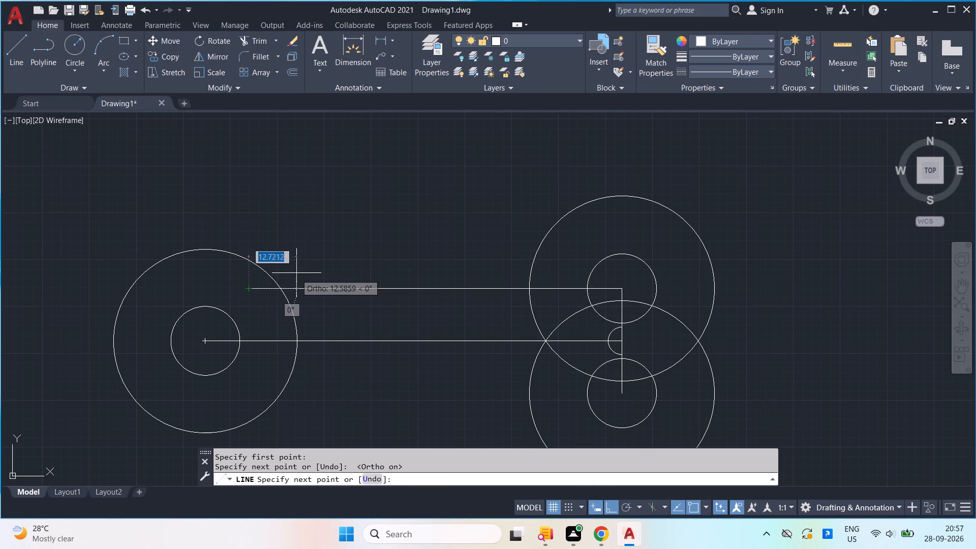
key("space")
Draw a horizontal line from the lower end circles' centre leftward to inside the large circle at the far end.
key("space")
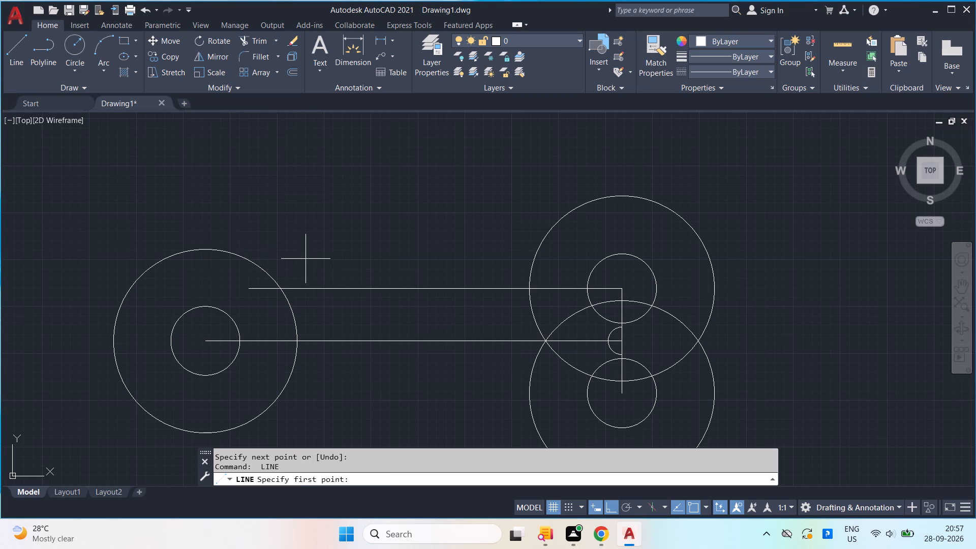
left_click(621, 396)
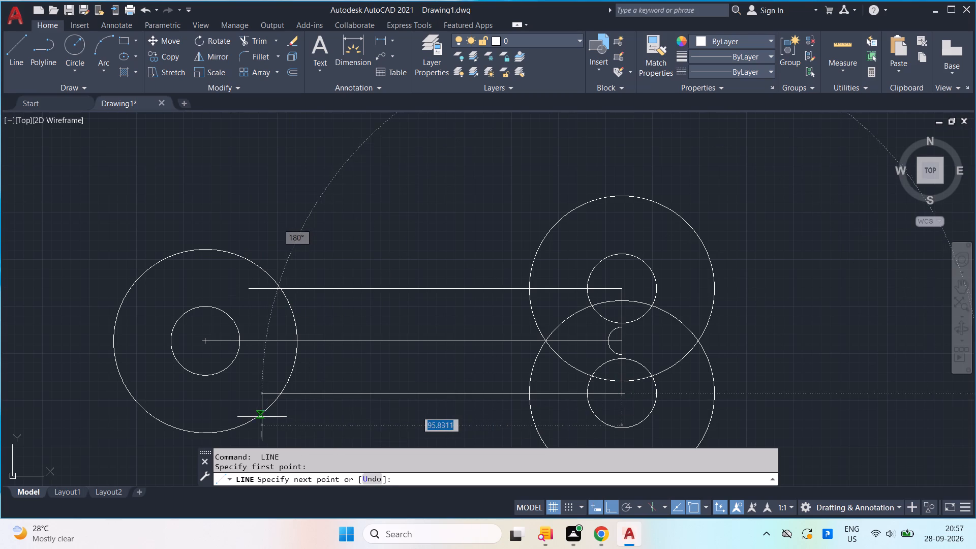
left_click(240, 398)
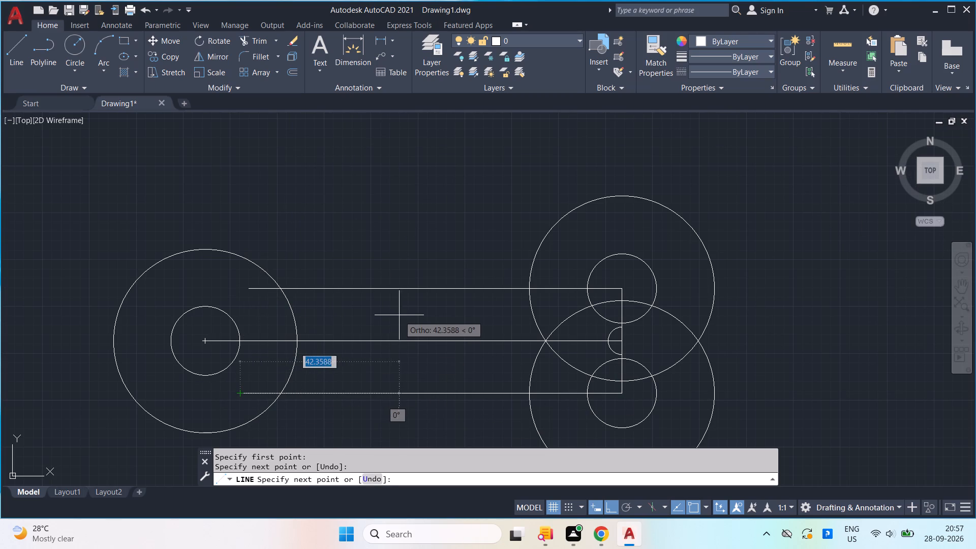
key("space")
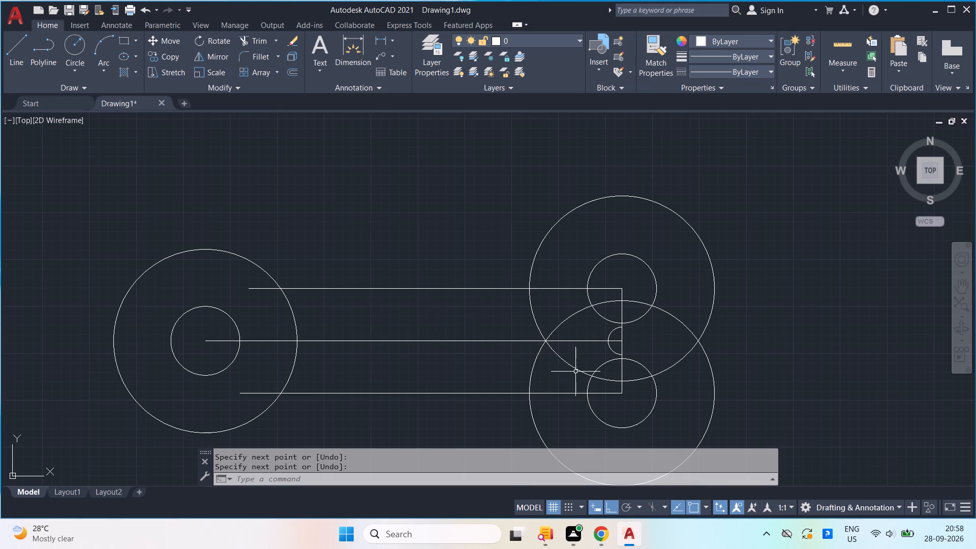
Fillet the lower radius 24.62 circle and the lower horizontal line with a radius of 36.74.
scroll(585, 382, "down", 1)
scroll(590, 390, "up", 2)
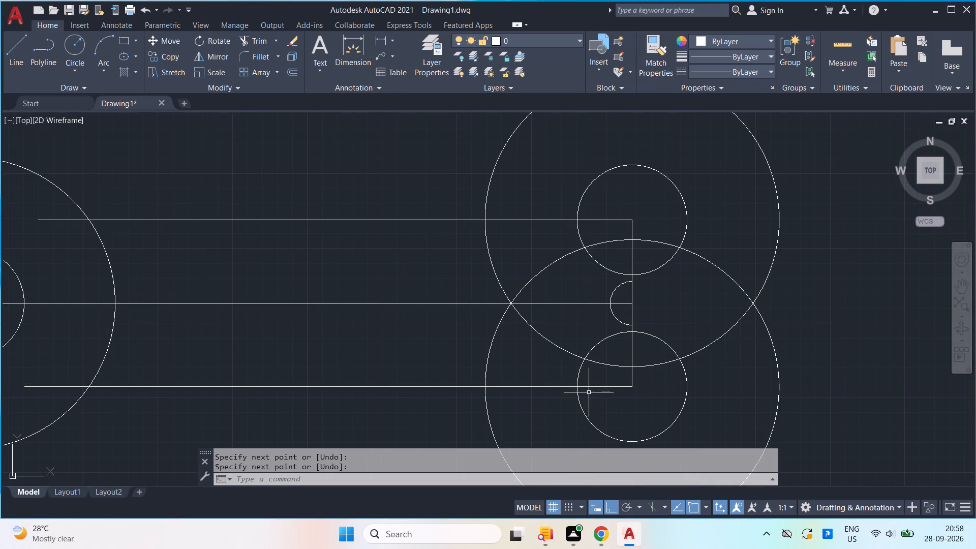
scroll(580, 409, "down", 1)
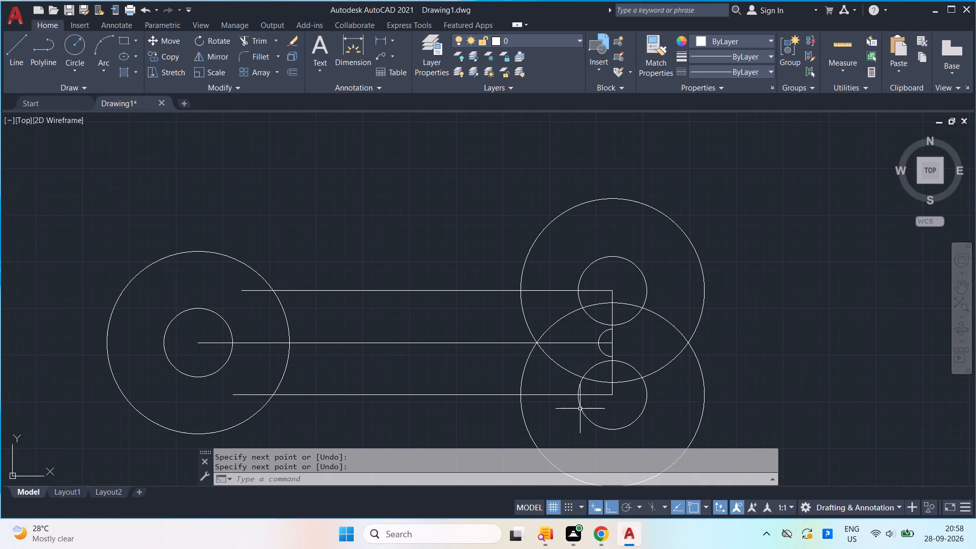
scroll(576, 405, "up", 1)
middle_click_drag(576, 405, 566, 381)
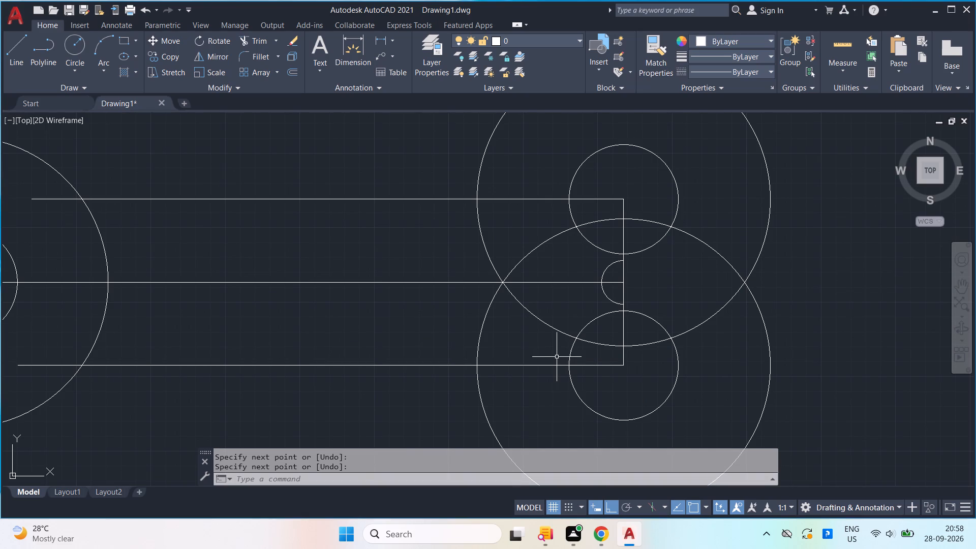
key("f")
key("Return")
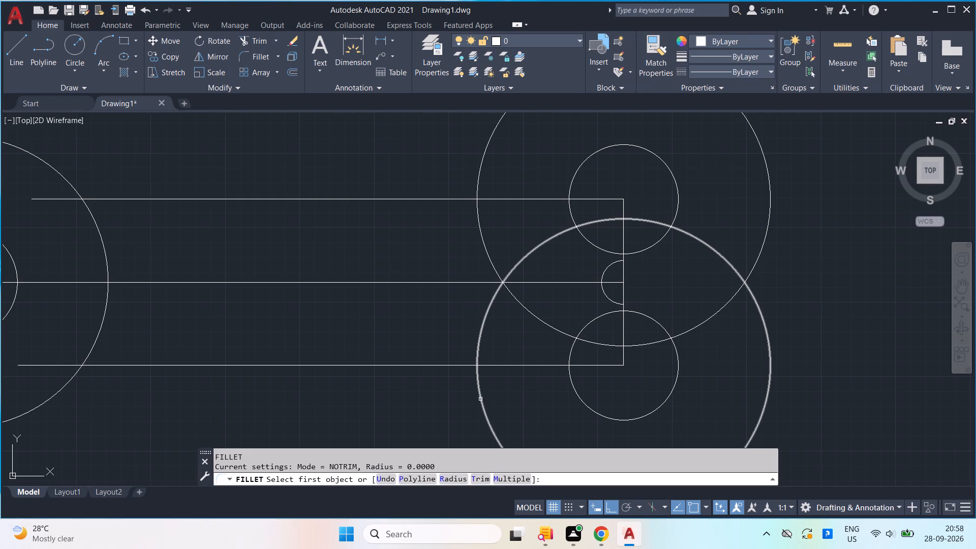
left_click(447, 474)
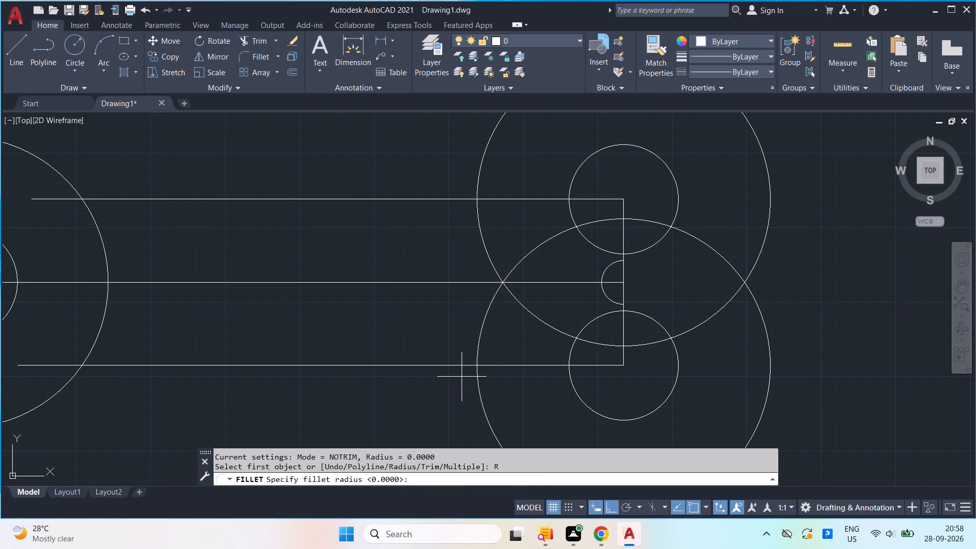
type("36")
key("period")
type("74")
key("Return")
scroll(462, 377, "down", 1)
middle_click_drag(461, 377, 470, 365)
scroll(460, 377, "down", 1)
scroll(460, 377, "up", 2)
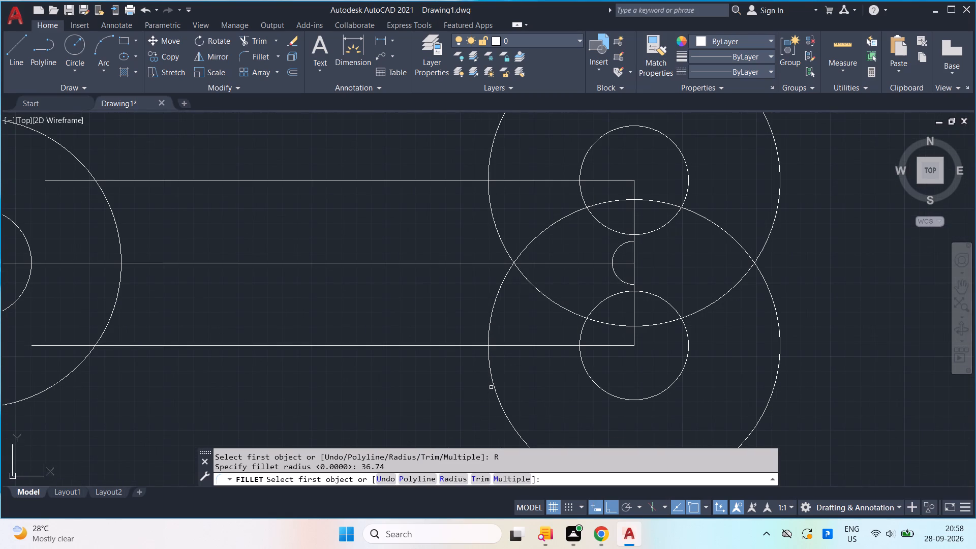
left_click(494, 389)
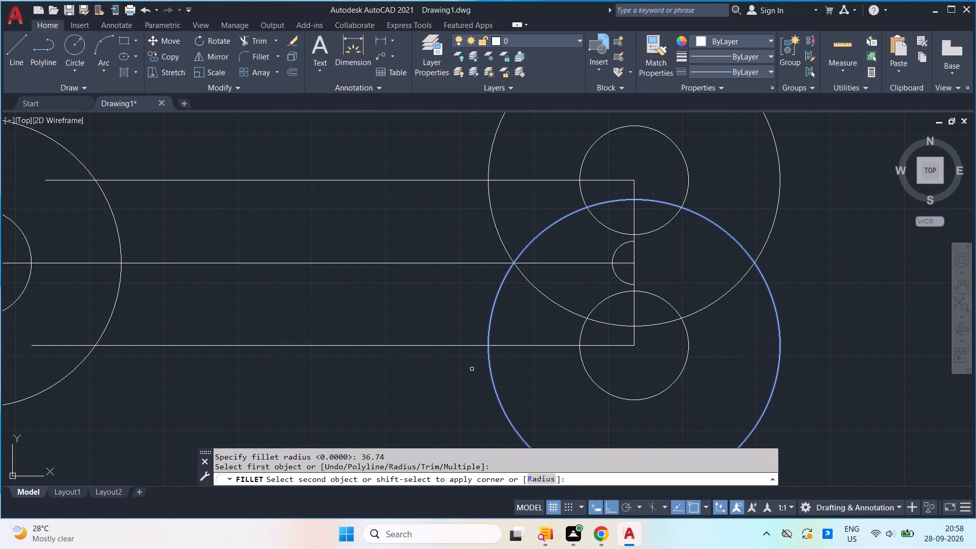
left_click(440, 345)
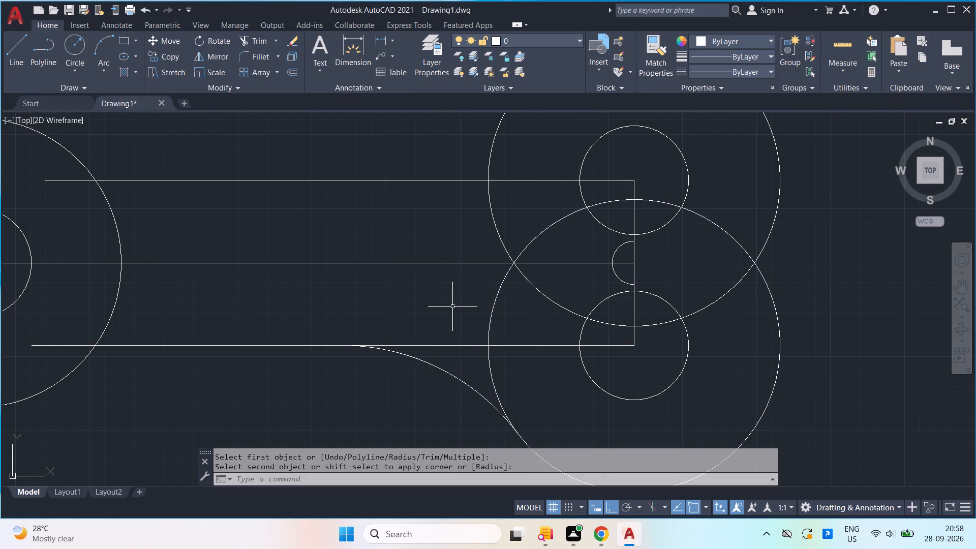
middle_click_drag(508, 306, 512, 310)
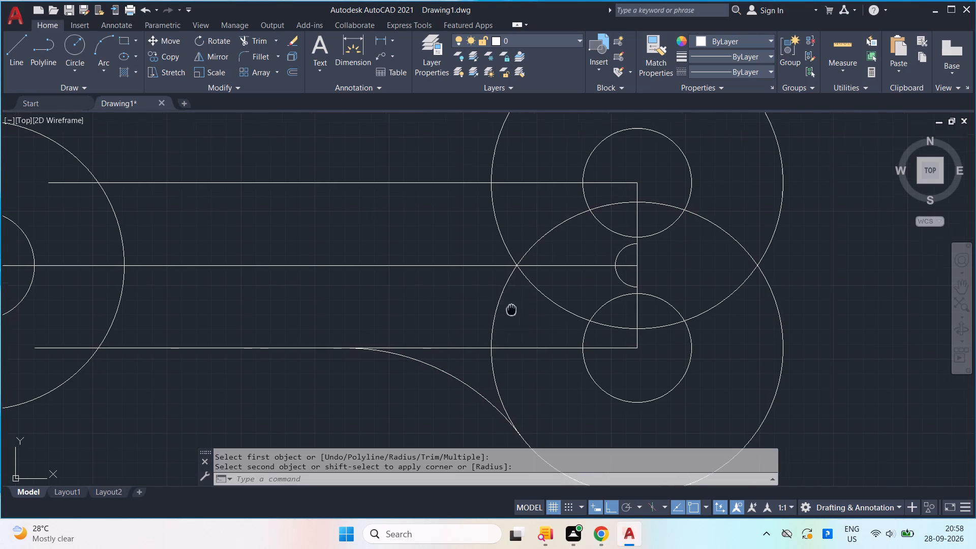
middle_click_drag(512, 310, 512, 349)
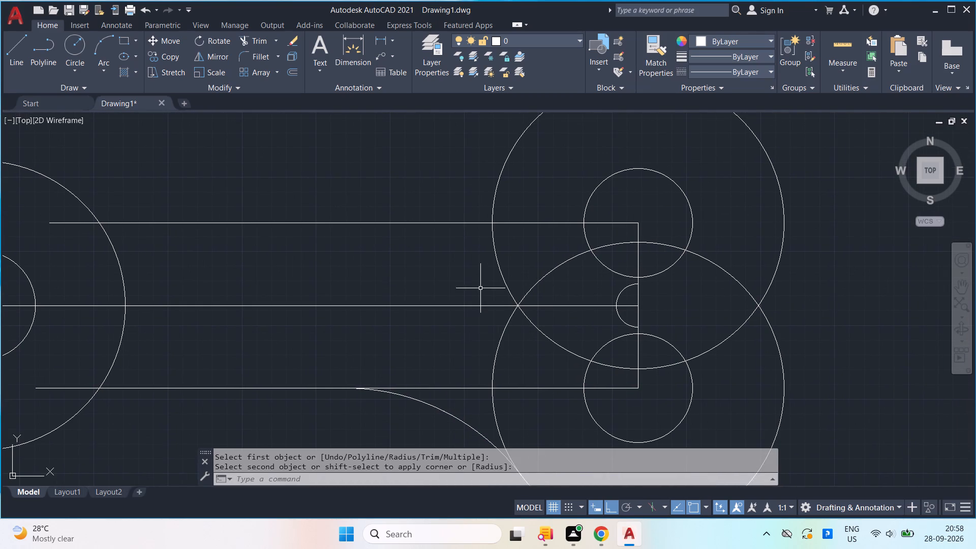
Fillet the upper horizontal line and the upper radius 24.62 circle with a radius of 36.74.
key("space")
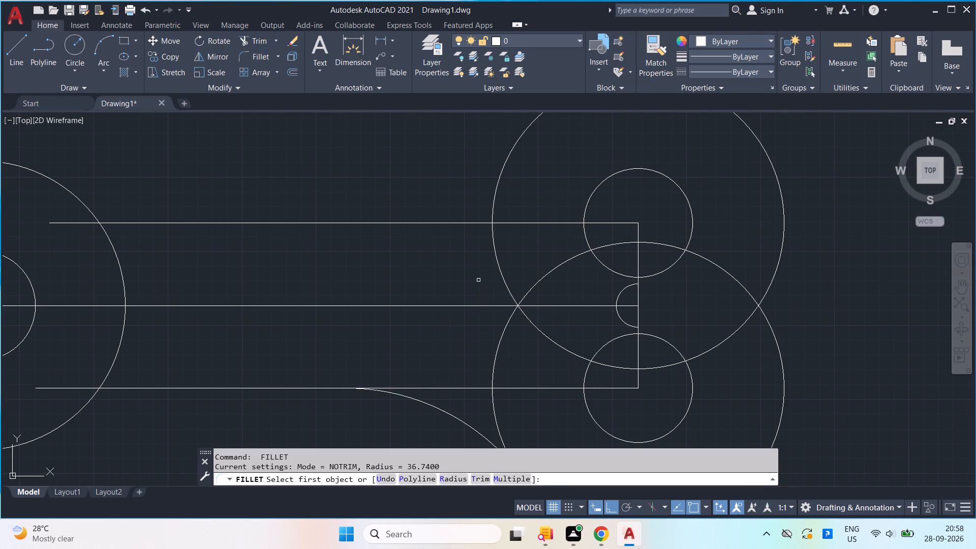
left_click(436, 224)
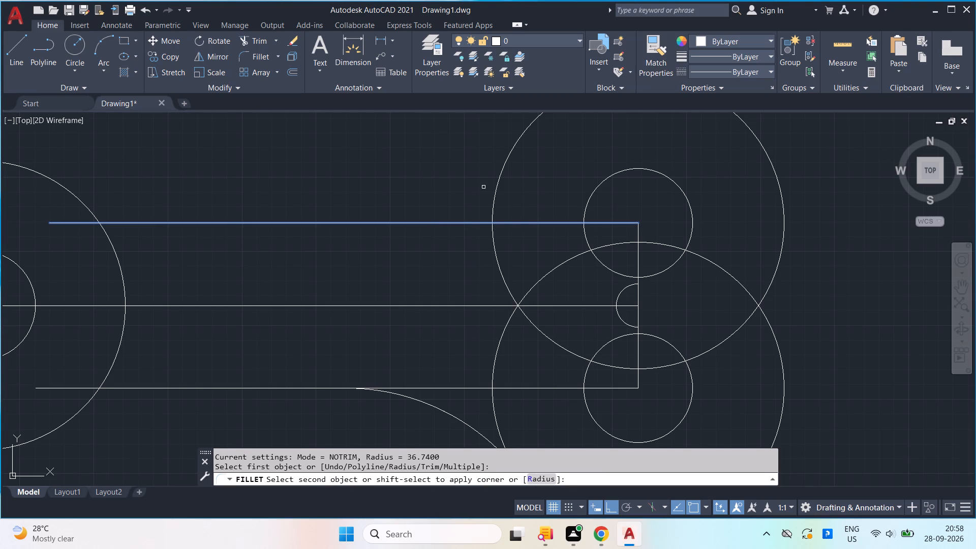
left_click(505, 168)
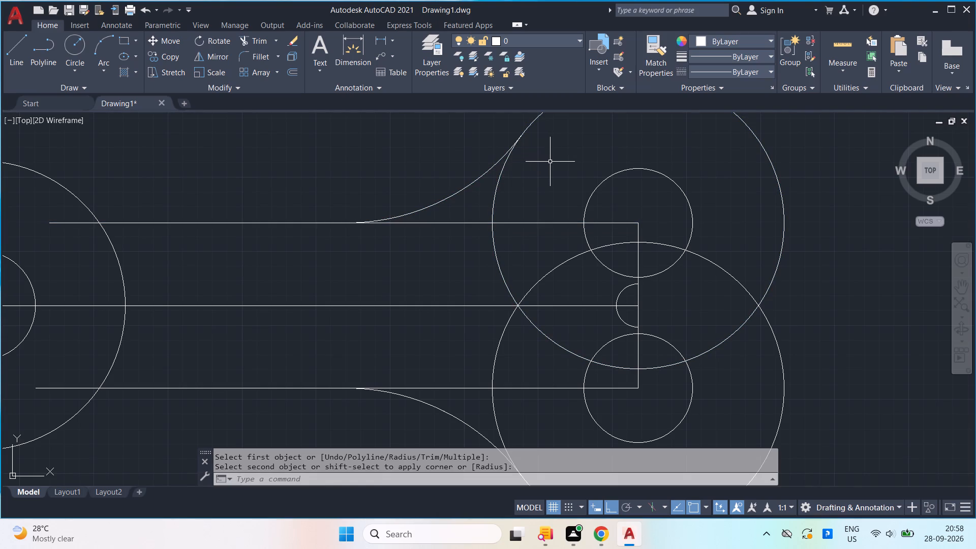
Trim the two radius 24.62 circles' portions between the fillets and the 9.18 circles, on the side facing the long horizontal lines.
type("tr")
key("Return")
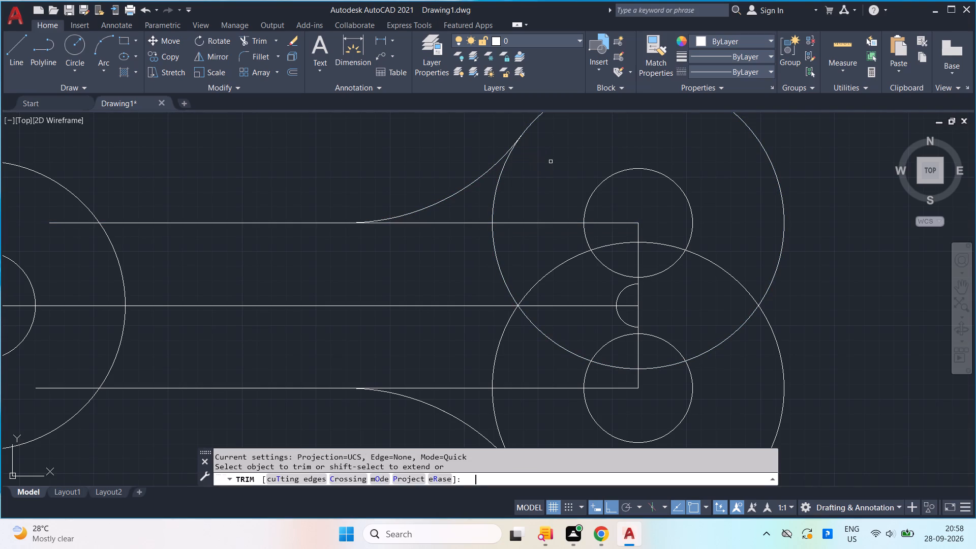
left_click_drag(521, 196, 487, 203)
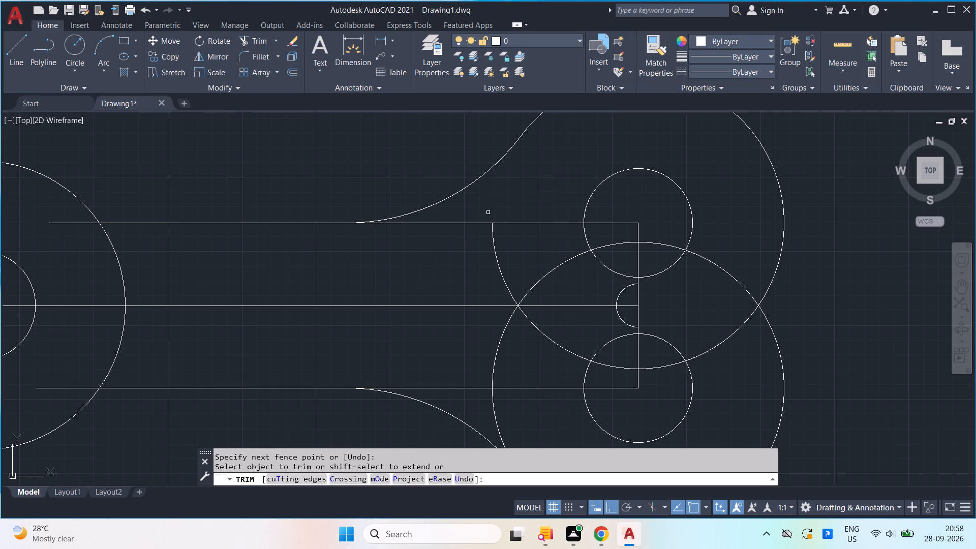
left_click_drag(486, 415, 512, 428)
left_click_drag(482, 359, 522, 382)
left_click_drag(535, 266, 561, 288)
left_click_drag(534, 262, 533, 262)
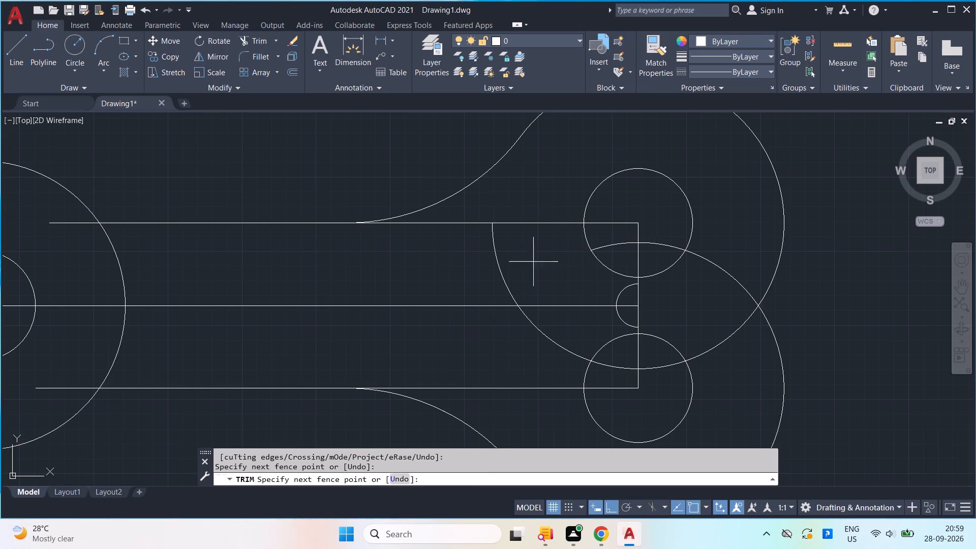
left_click_drag(533, 262, 488, 276)
left_click_drag(555, 322, 534, 377)
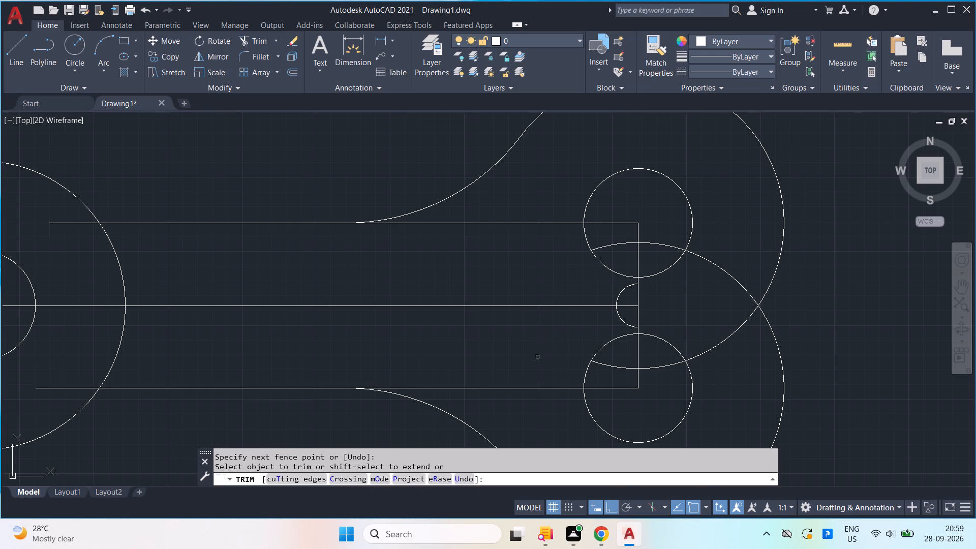
Trim the remaining overlapping arcs of the two radius 24.62 circles, including the pieces inside the small end circles.
scroll(678, 286, "up", 1)
left_click_drag(765, 230, 766, 231)
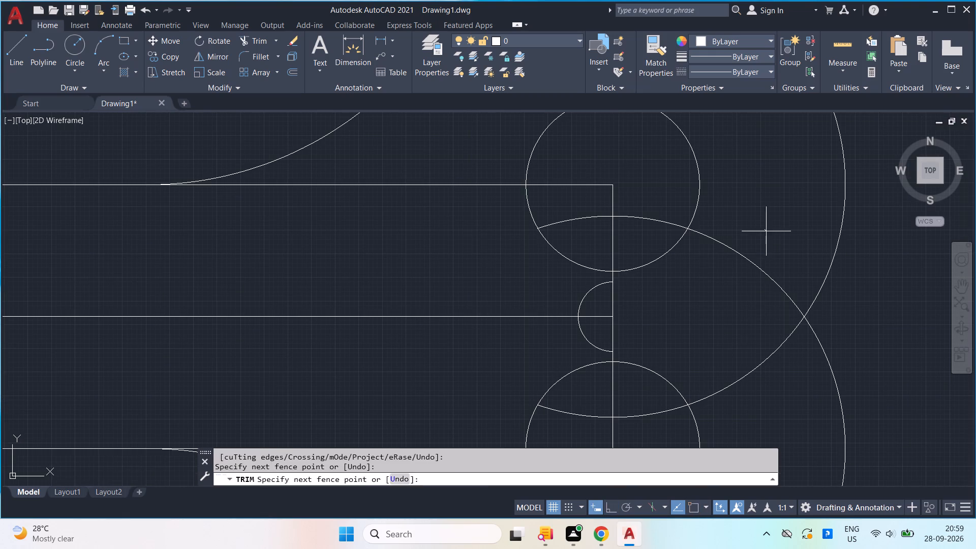
left_click_drag(766, 231, 743, 307)
left_click_drag(742, 311, 768, 409)
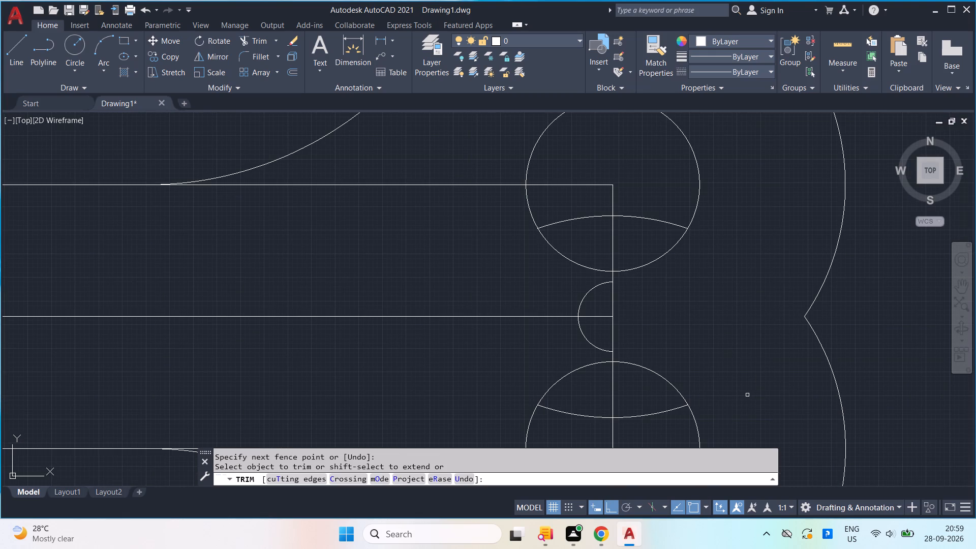
left_click_drag(642, 411, 652, 435)
left_click_drag(599, 412, 594, 435)
left_click_drag(570, 213, 591, 233)
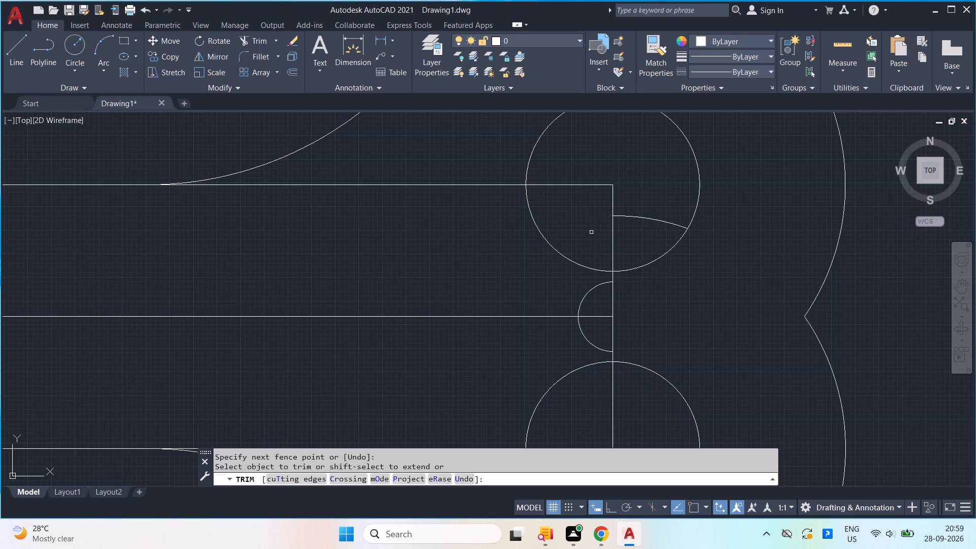
left_click_drag(643, 196, 649, 243)
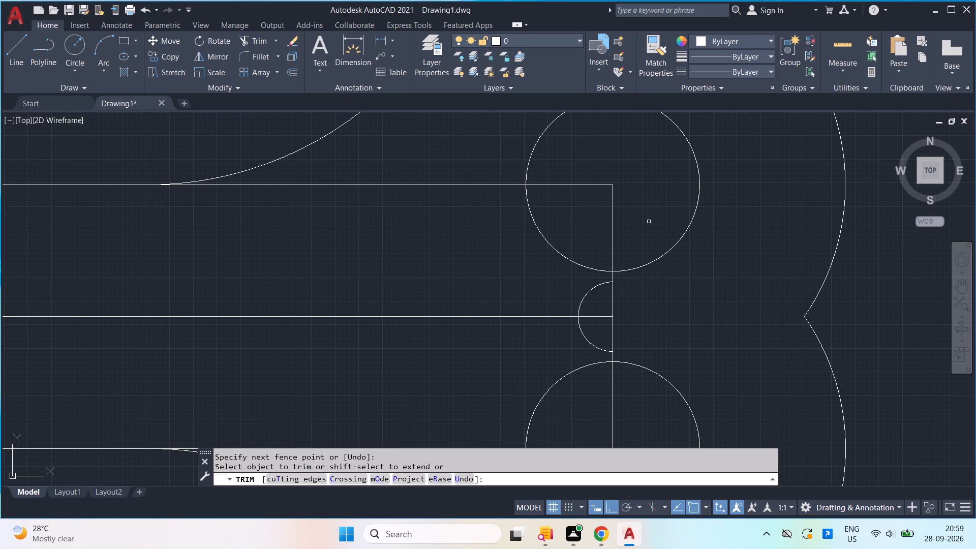
key("Escape")
Draw a vertical line from the lower large arc's outermost point upward past the upper large arc.
key("l")
key("Return")
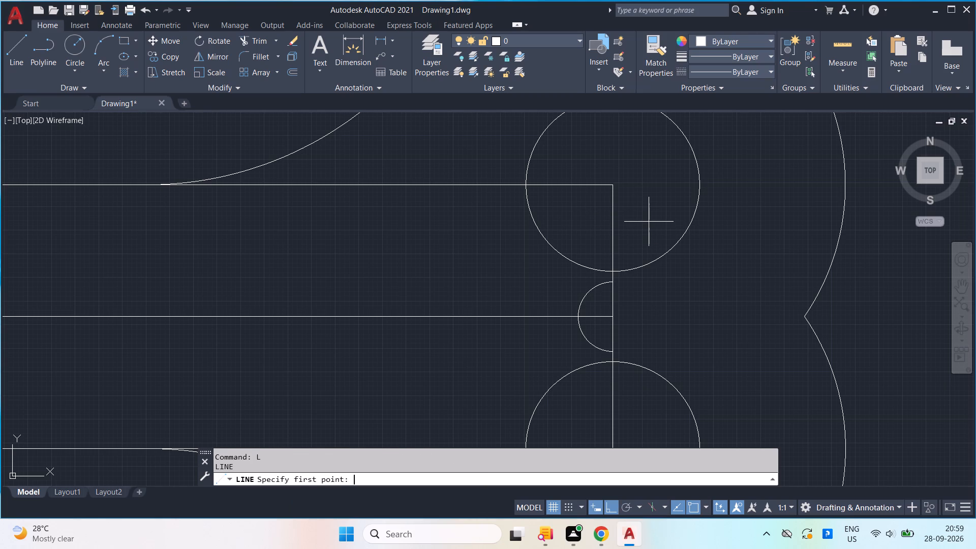
scroll(658, 236, "down", 2)
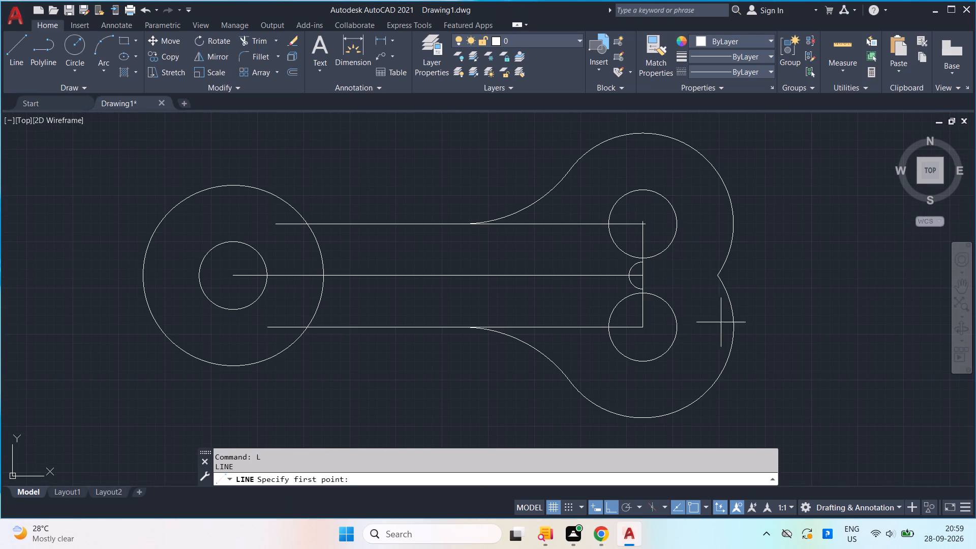
left_click(733, 331)
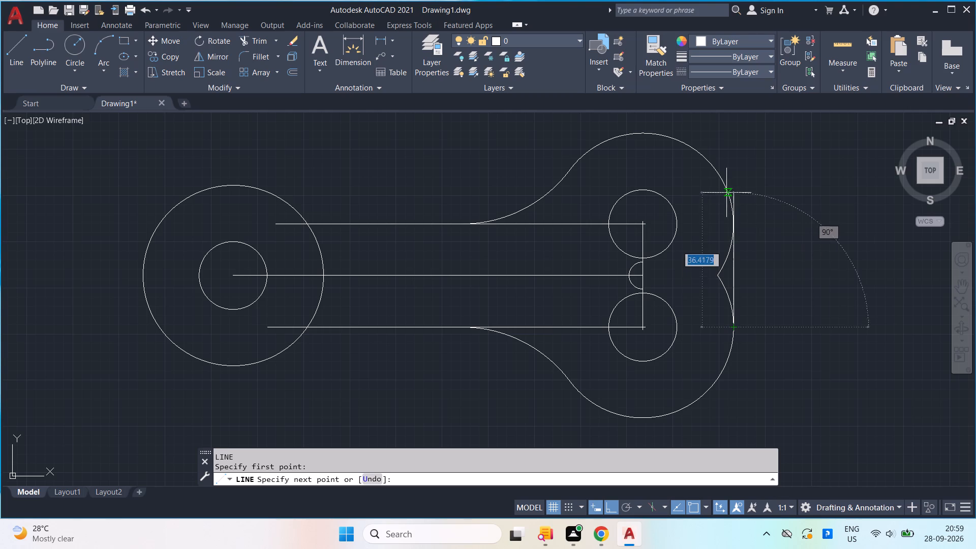
left_click(726, 147)
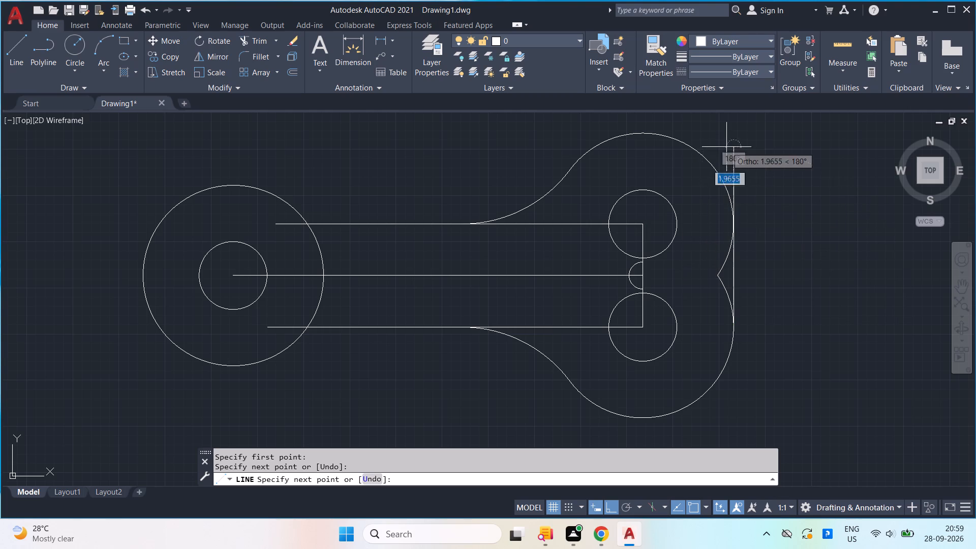
key("space")
Trim the vertical line's overhang above its tangent point with the upper large arc.
type("tr")
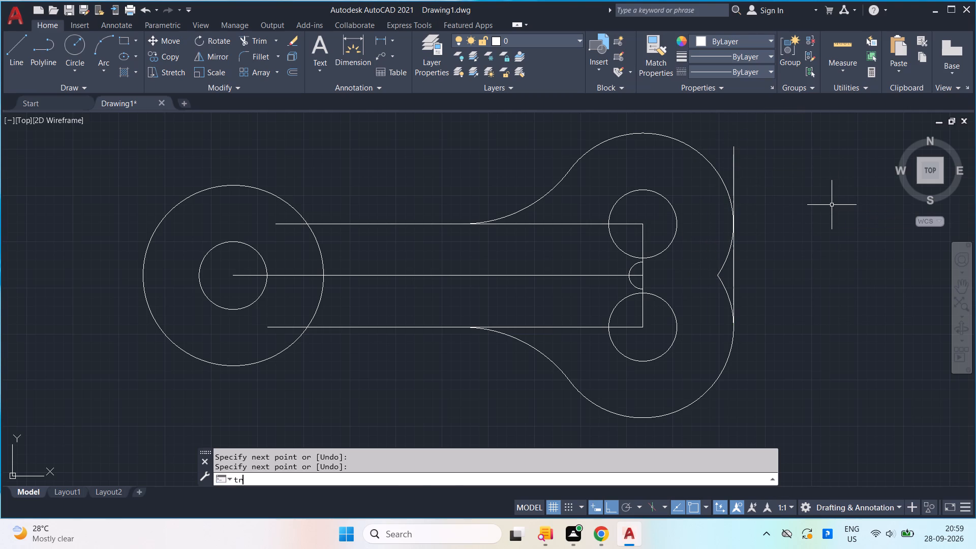
key("Return")
middle_click_drag(801, 182, 772, 240)
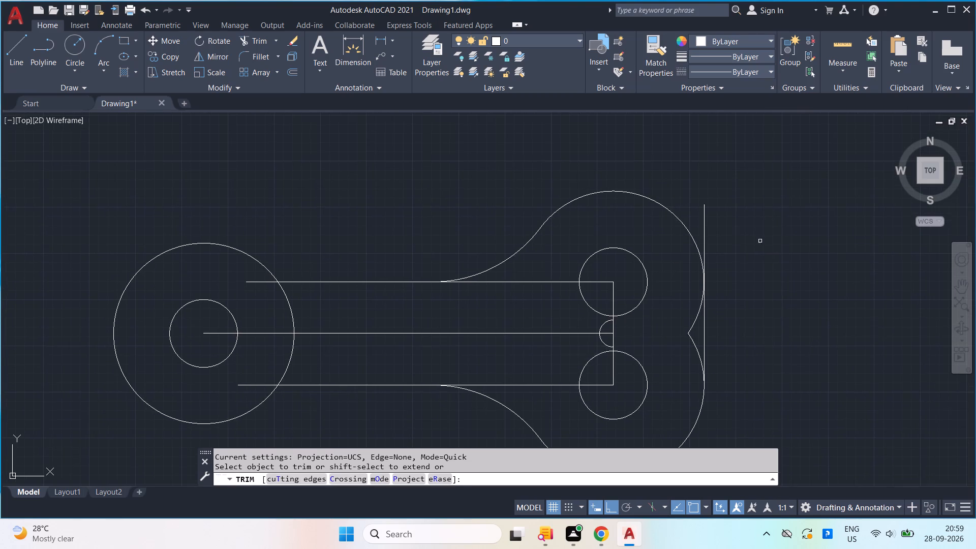
scroll(716, 225, "up", 1)
left_click_drag(682, 223, 716, 241)
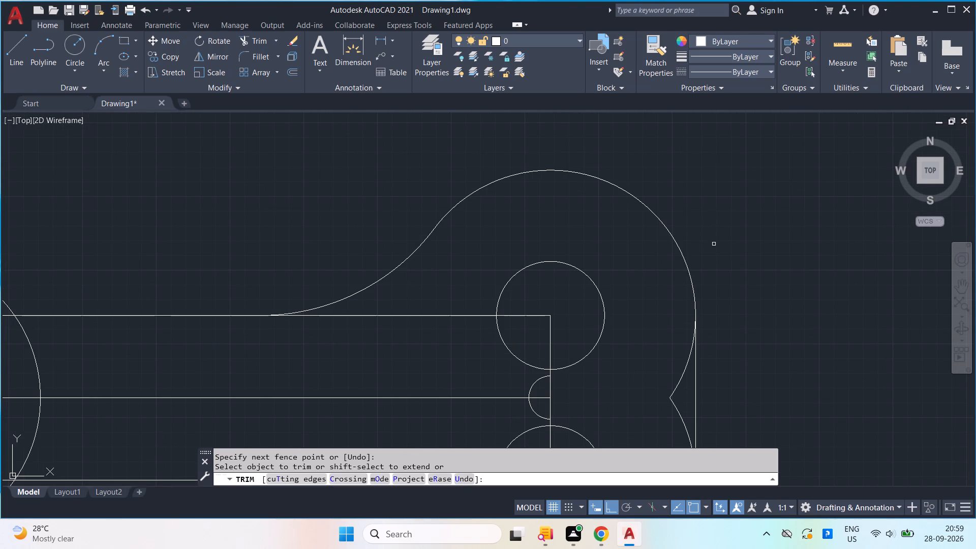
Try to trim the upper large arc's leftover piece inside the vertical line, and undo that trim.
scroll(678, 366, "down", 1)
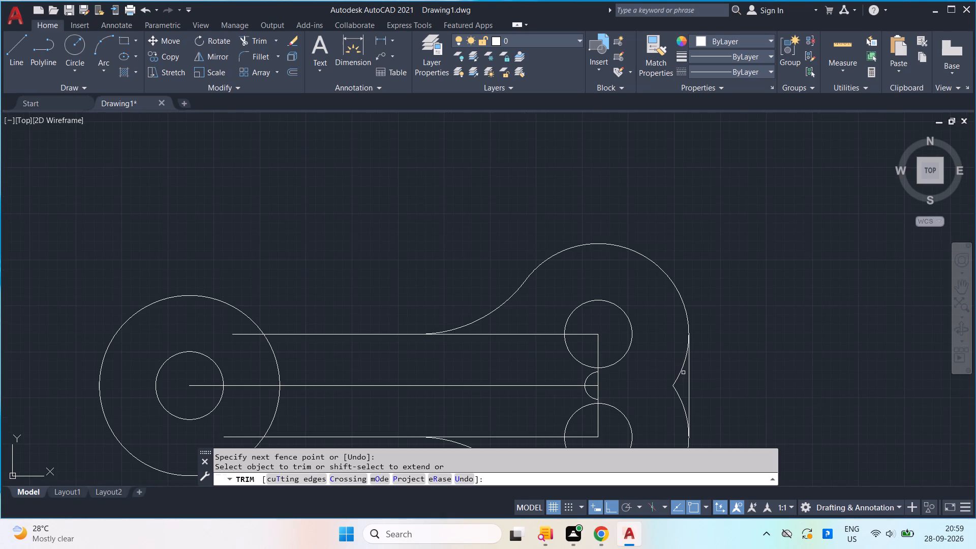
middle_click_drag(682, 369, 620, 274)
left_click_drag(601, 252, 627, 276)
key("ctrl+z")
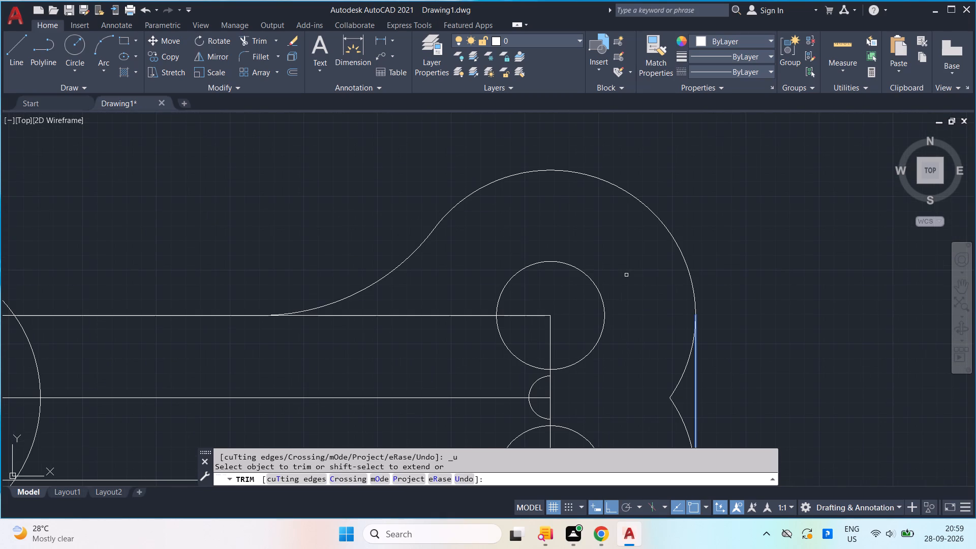
Trim both leftover arc pieces forming the notch inside the vertical tangent line.
scroll(586, 301, "down", 1)
middle_click_drag(591, 319, 581, 297)
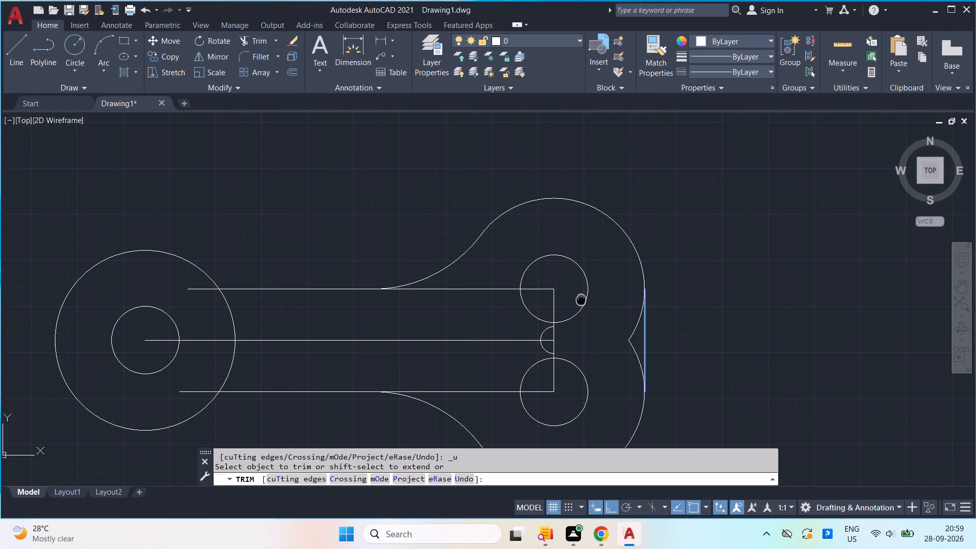
middle_click_drag(581, 297, 580, 297)
scroll(644, 364, "up", 1)
left_click_drag(597, 293, 621, 343)
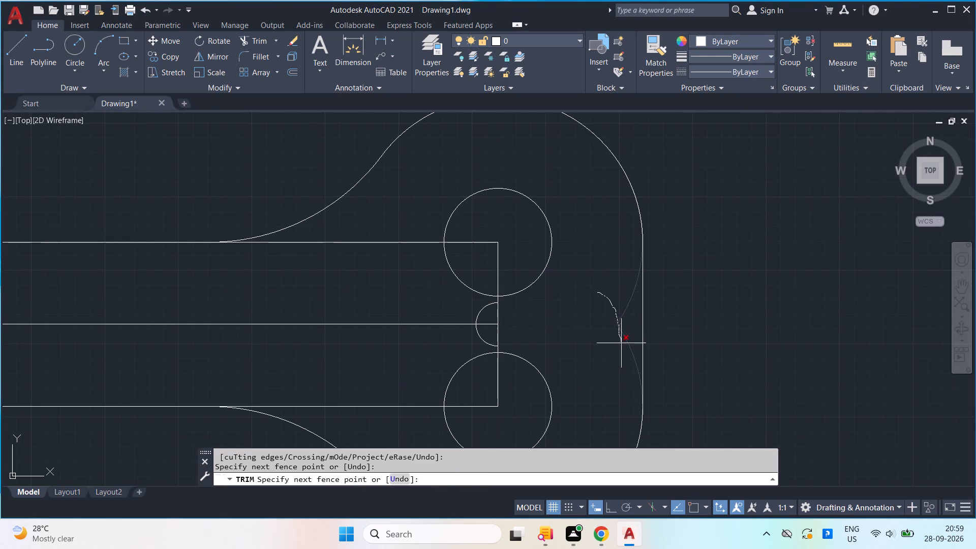
left_click_drag(621, 343, 621, 349)
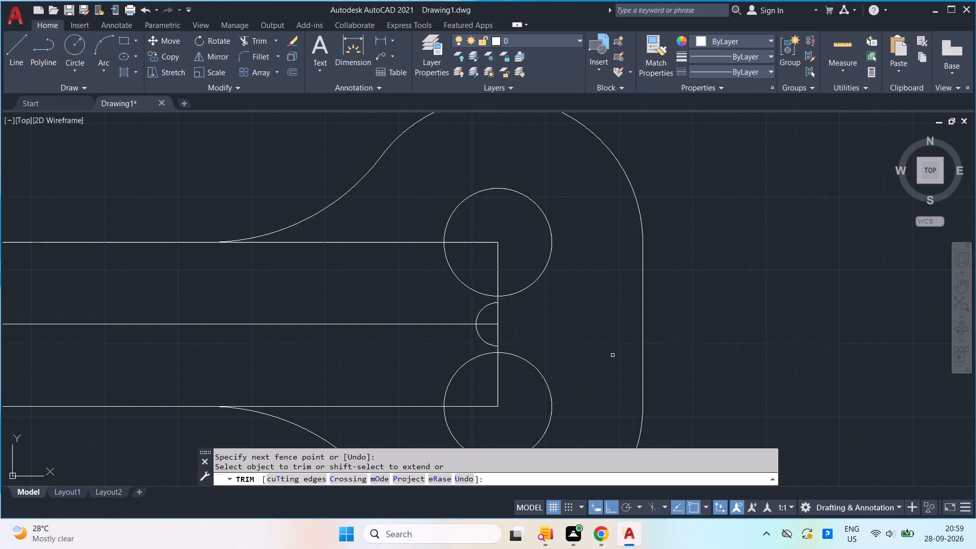
key("Escape")
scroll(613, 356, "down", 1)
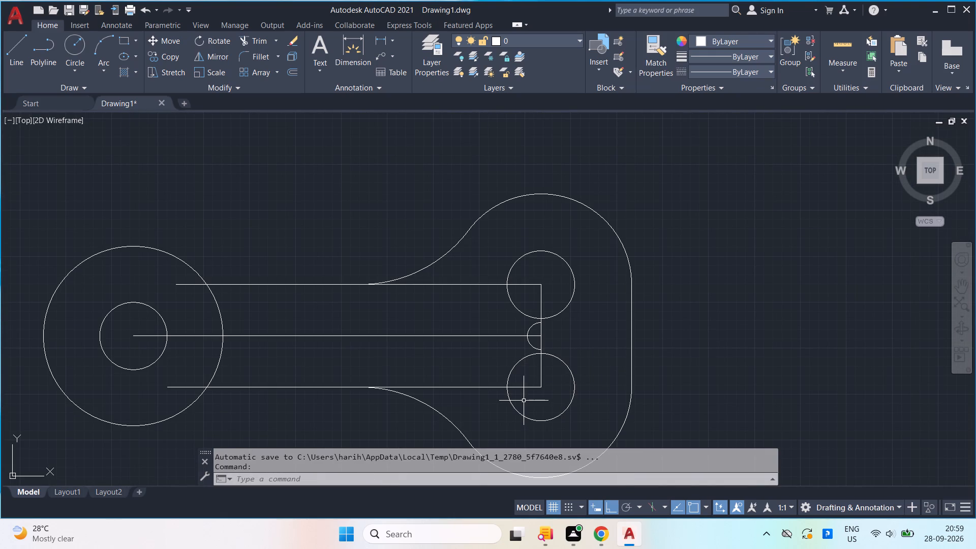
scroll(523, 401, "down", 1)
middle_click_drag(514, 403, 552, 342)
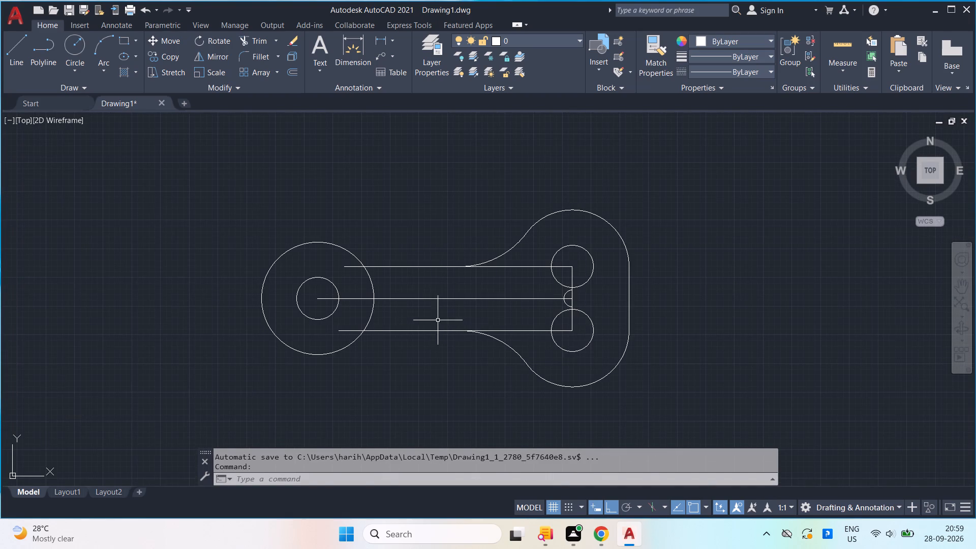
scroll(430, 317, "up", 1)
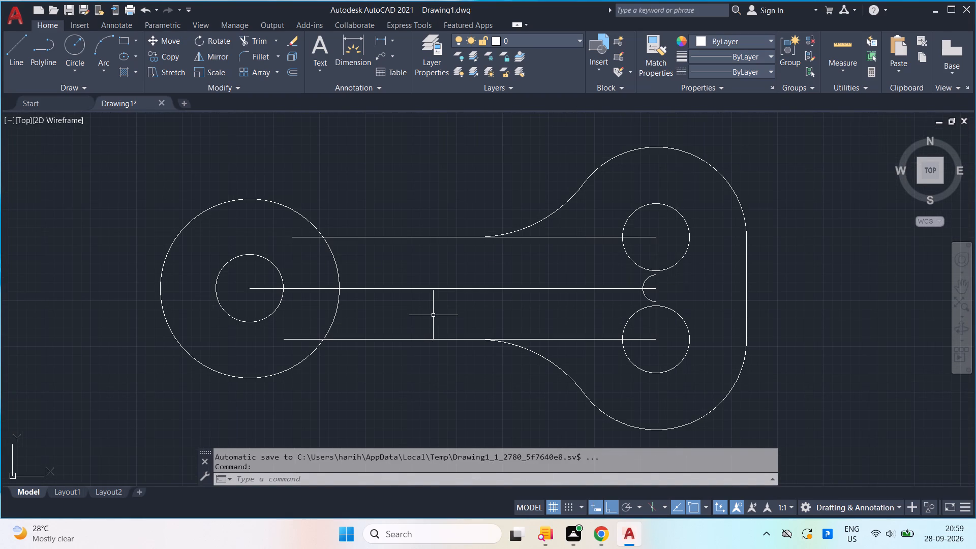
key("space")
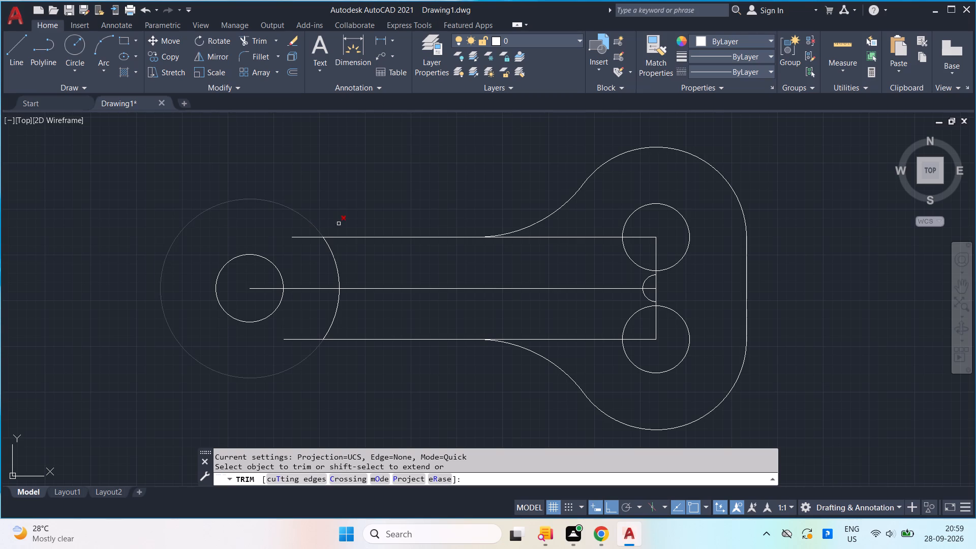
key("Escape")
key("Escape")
Fillet the upper horizontal line and the large circle at the far end with a radius of 36.74.
key("f")
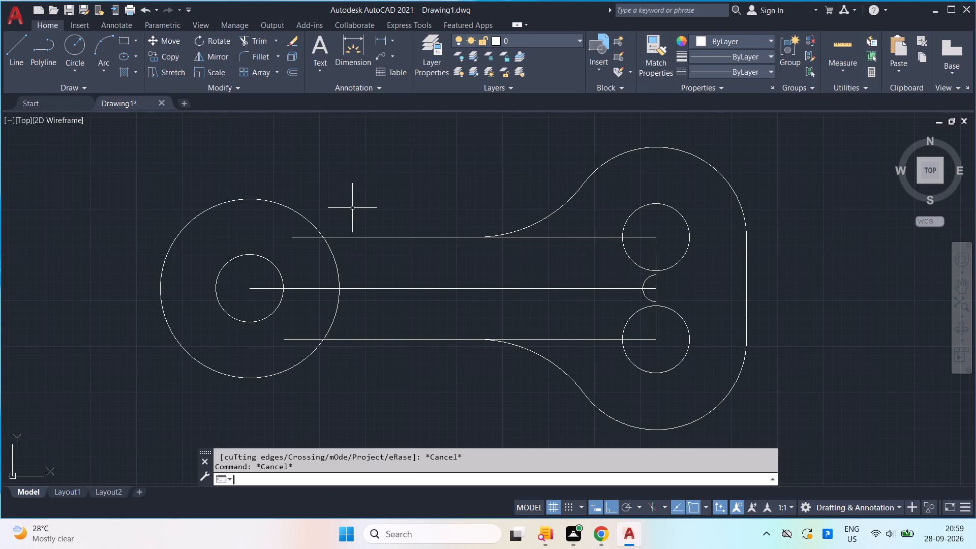
key("Return")
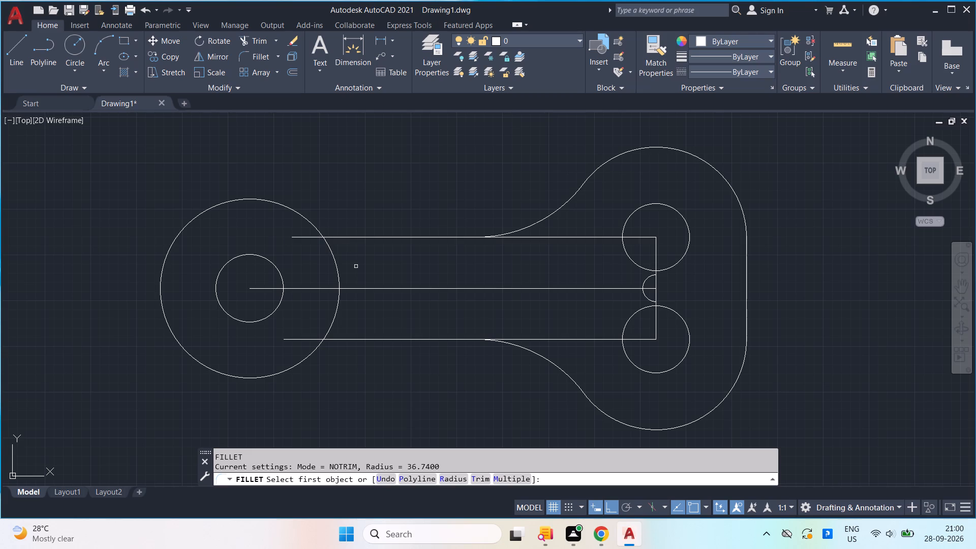
left_click(347, 238)
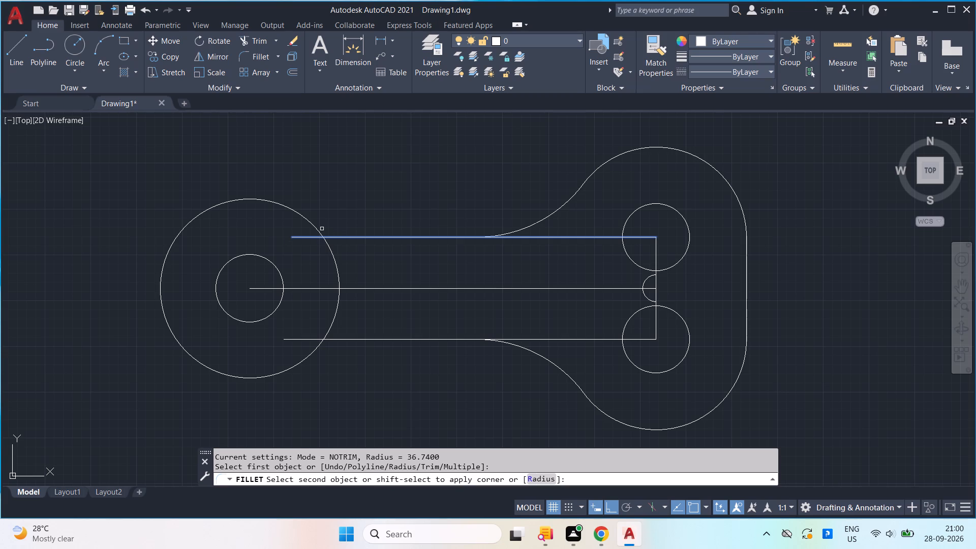
left_click(311, 226)
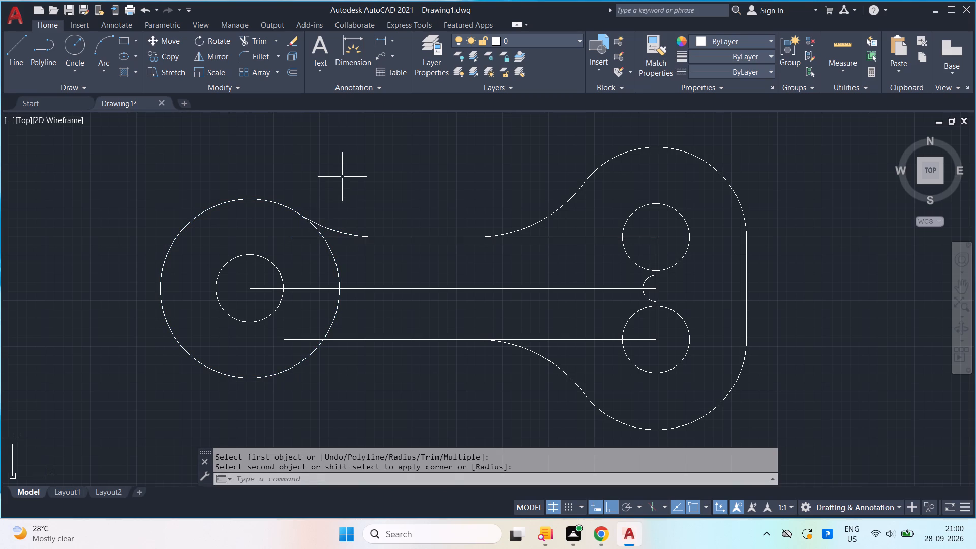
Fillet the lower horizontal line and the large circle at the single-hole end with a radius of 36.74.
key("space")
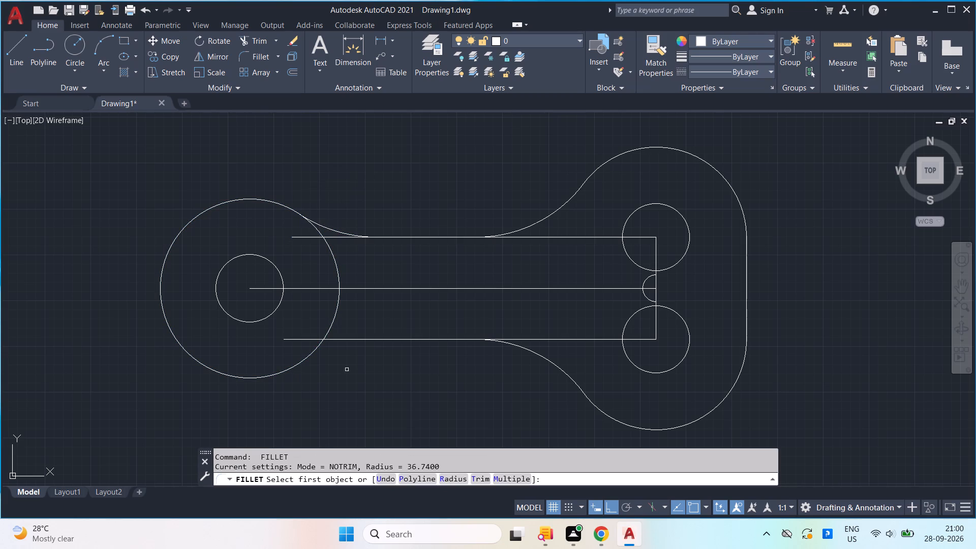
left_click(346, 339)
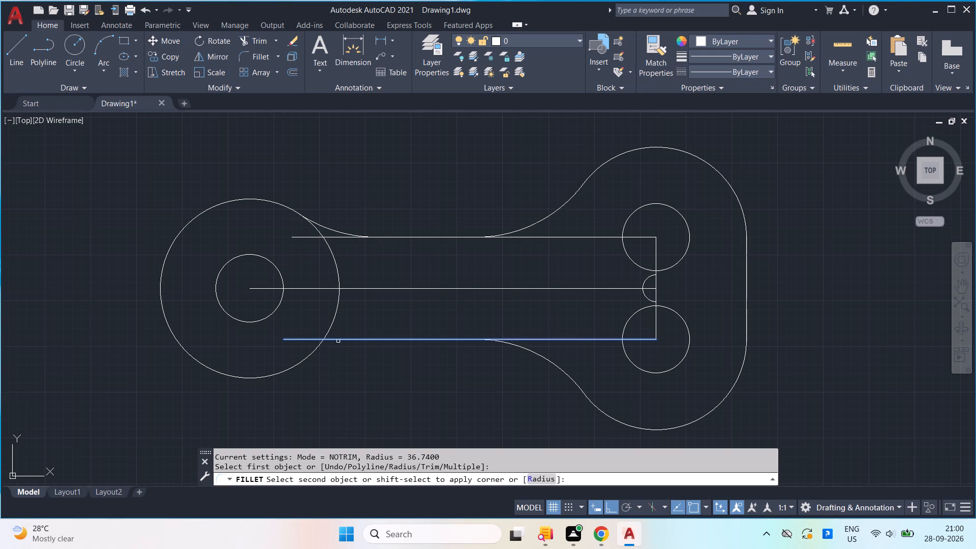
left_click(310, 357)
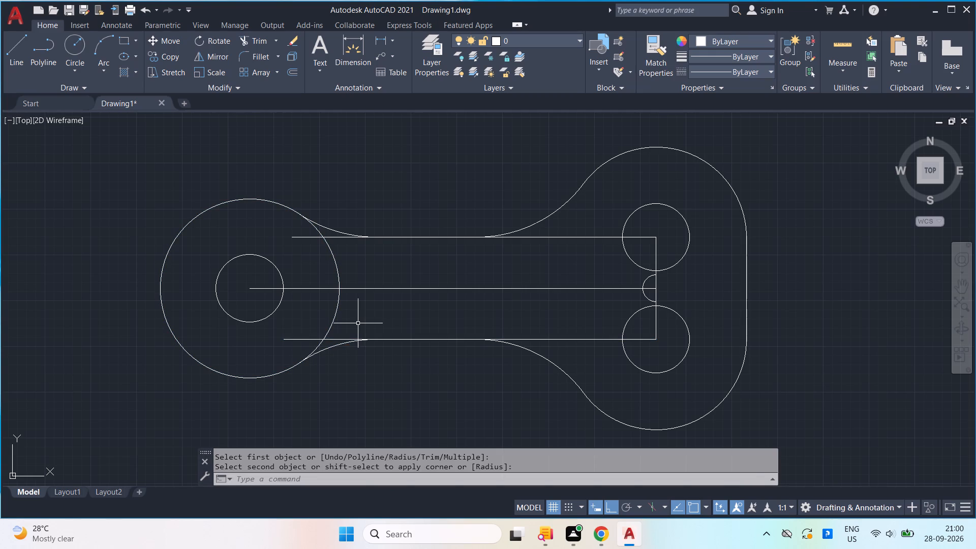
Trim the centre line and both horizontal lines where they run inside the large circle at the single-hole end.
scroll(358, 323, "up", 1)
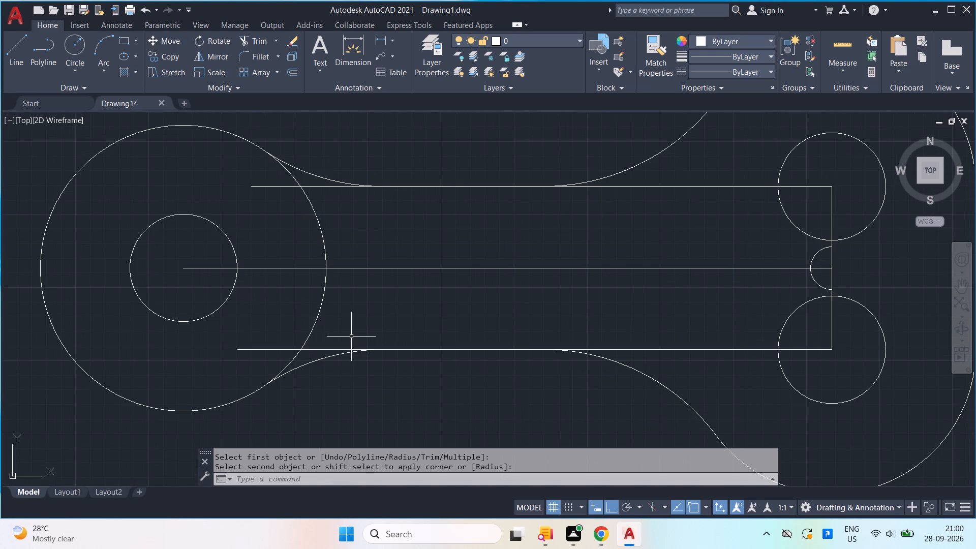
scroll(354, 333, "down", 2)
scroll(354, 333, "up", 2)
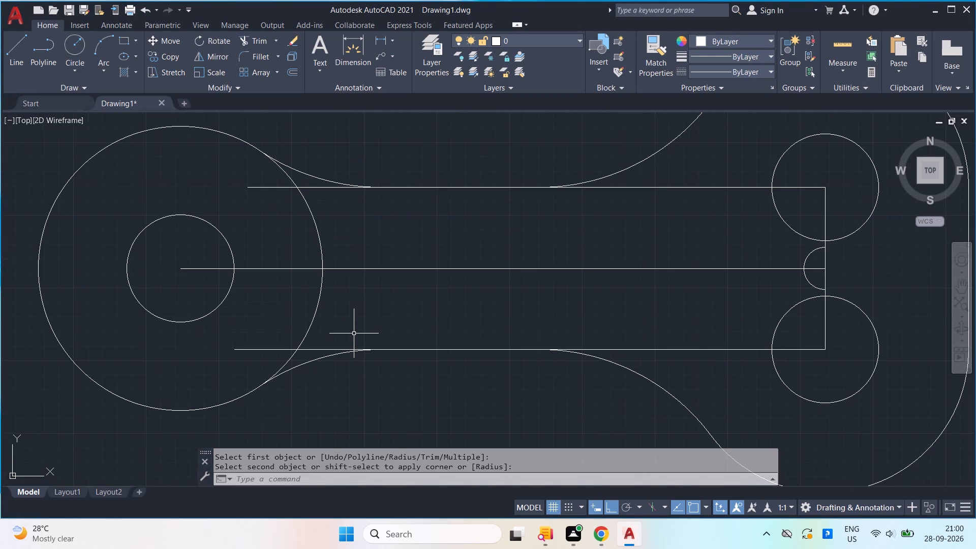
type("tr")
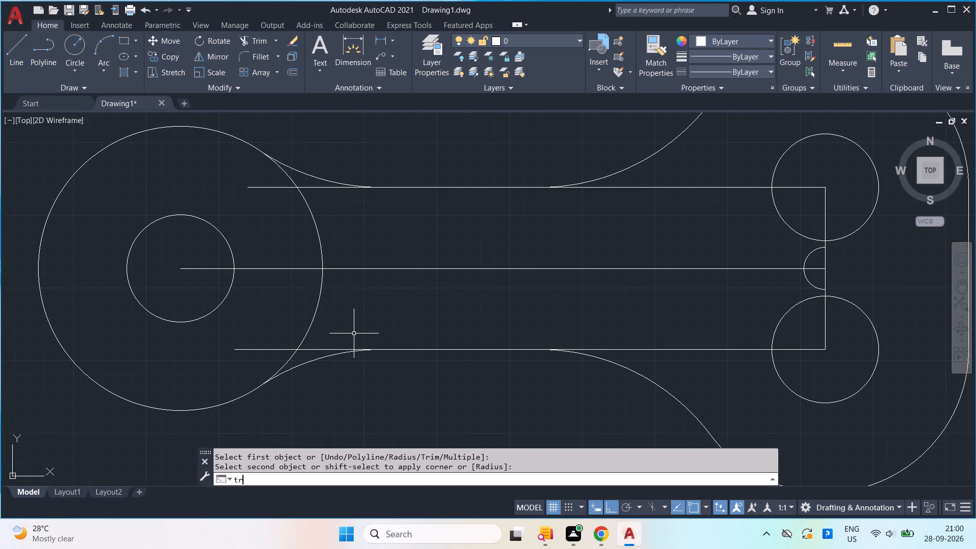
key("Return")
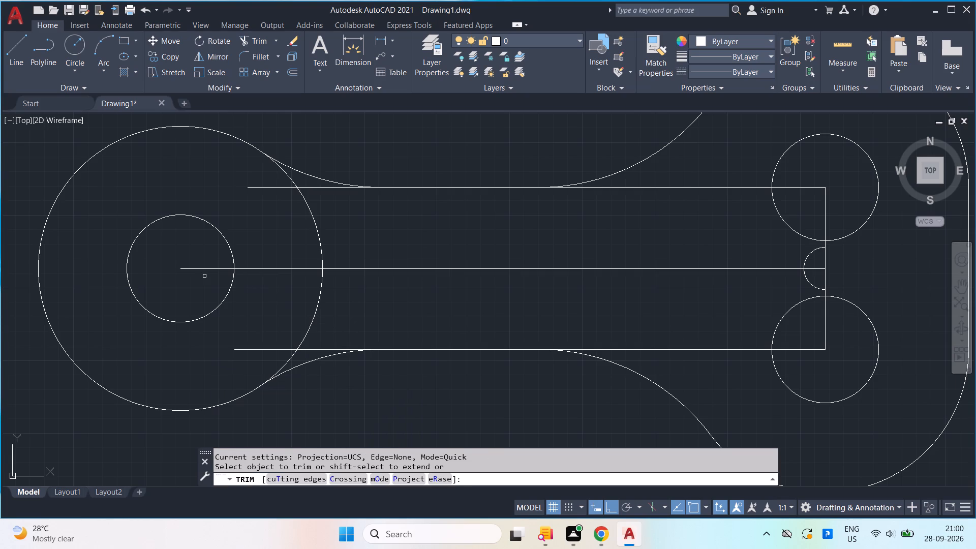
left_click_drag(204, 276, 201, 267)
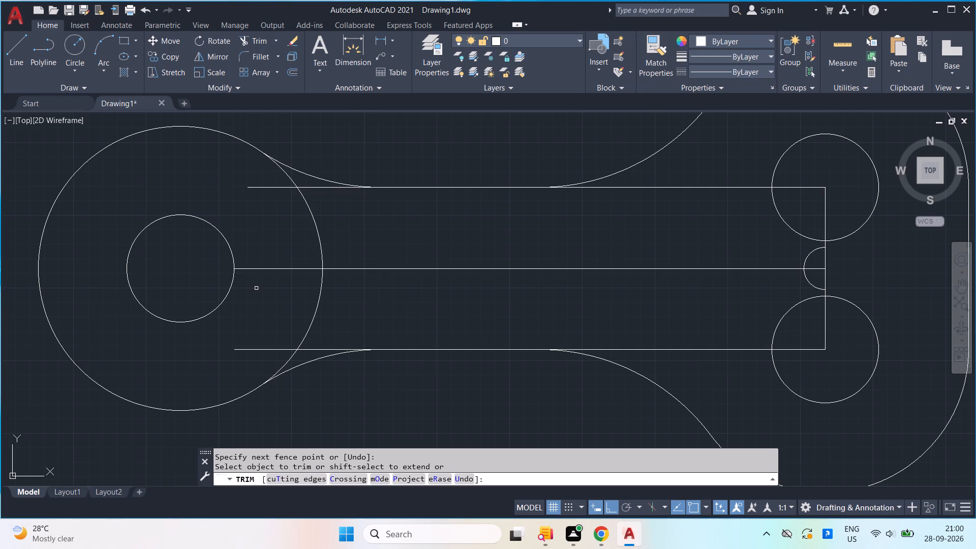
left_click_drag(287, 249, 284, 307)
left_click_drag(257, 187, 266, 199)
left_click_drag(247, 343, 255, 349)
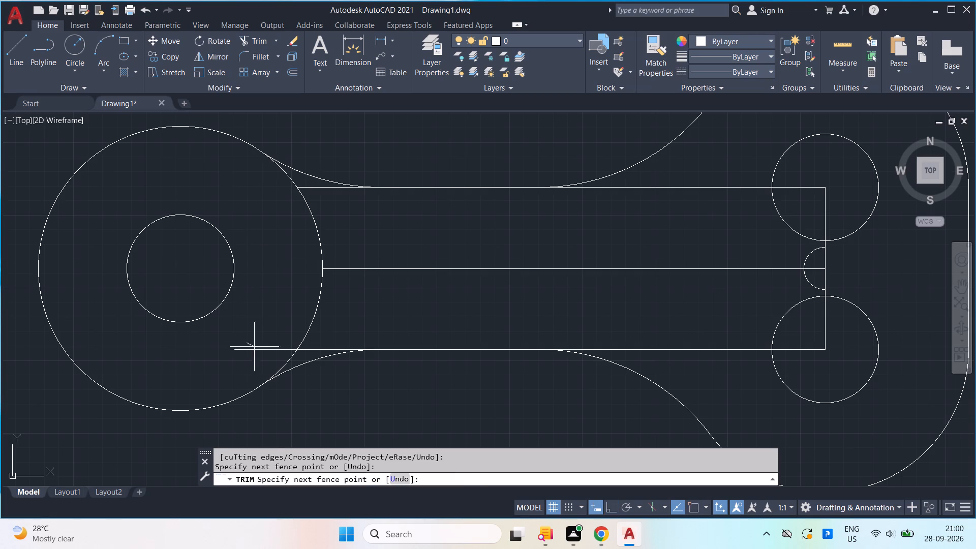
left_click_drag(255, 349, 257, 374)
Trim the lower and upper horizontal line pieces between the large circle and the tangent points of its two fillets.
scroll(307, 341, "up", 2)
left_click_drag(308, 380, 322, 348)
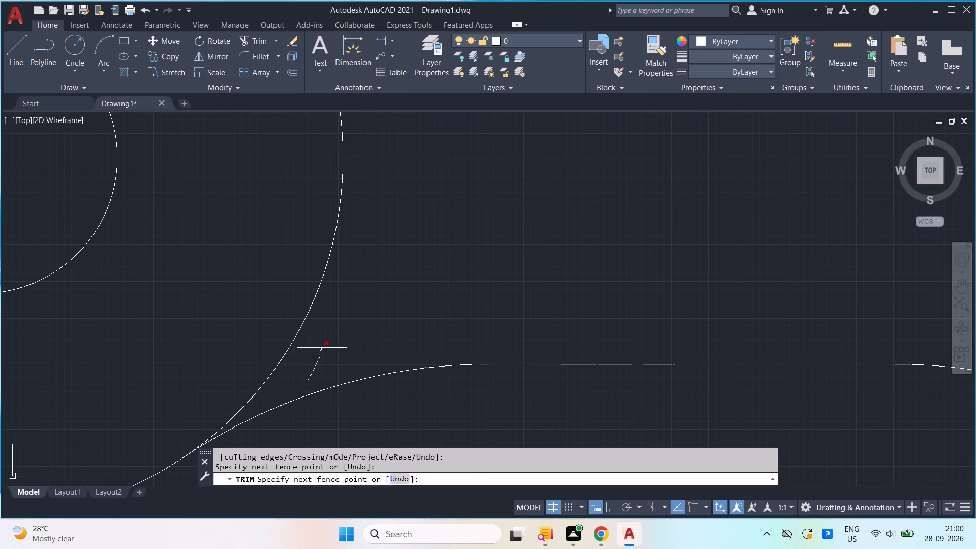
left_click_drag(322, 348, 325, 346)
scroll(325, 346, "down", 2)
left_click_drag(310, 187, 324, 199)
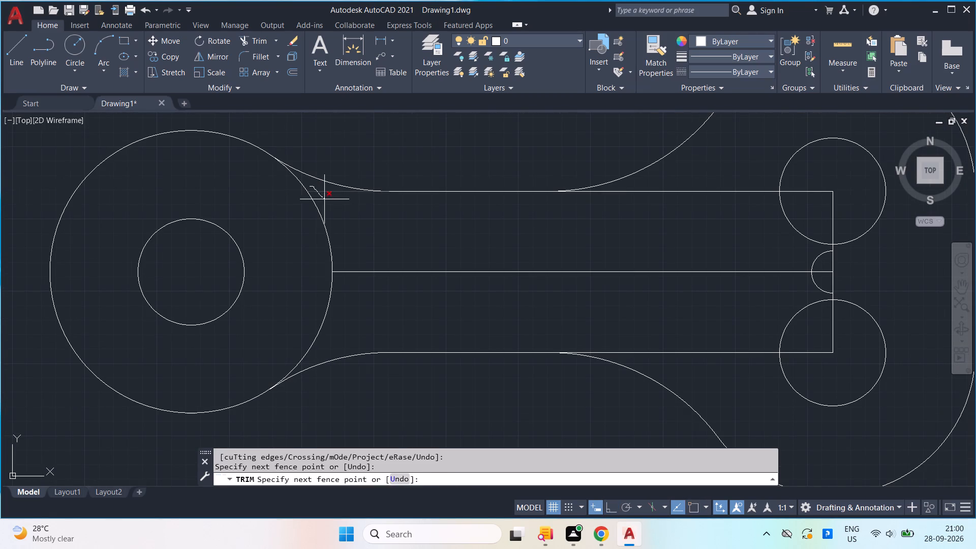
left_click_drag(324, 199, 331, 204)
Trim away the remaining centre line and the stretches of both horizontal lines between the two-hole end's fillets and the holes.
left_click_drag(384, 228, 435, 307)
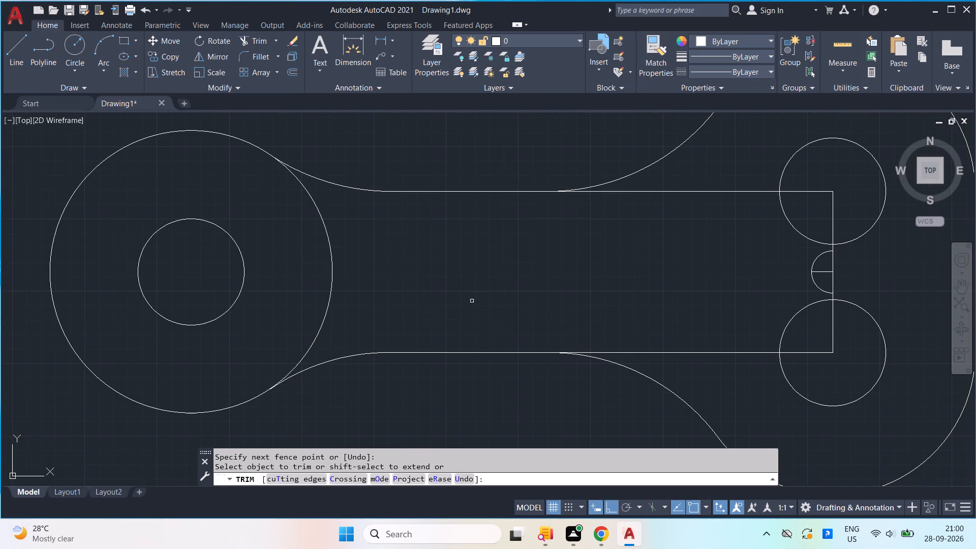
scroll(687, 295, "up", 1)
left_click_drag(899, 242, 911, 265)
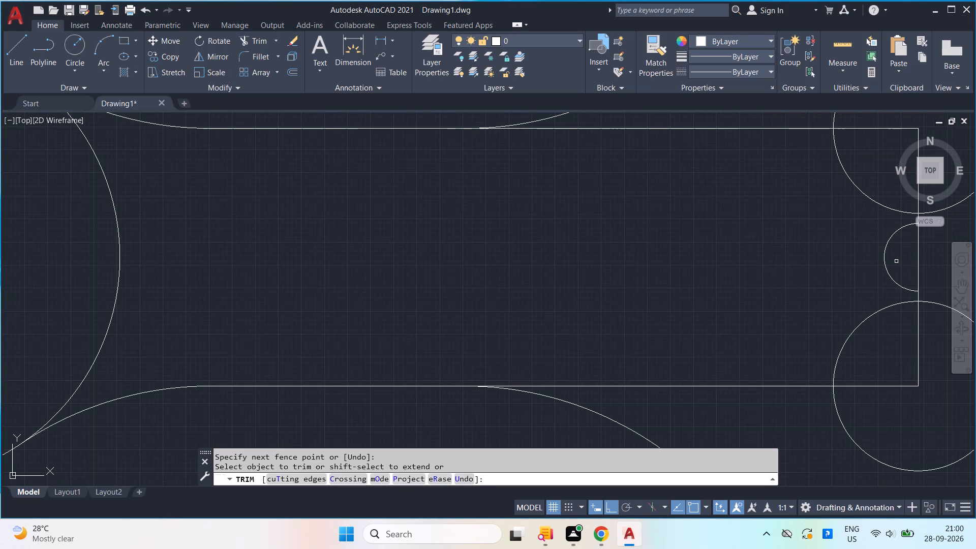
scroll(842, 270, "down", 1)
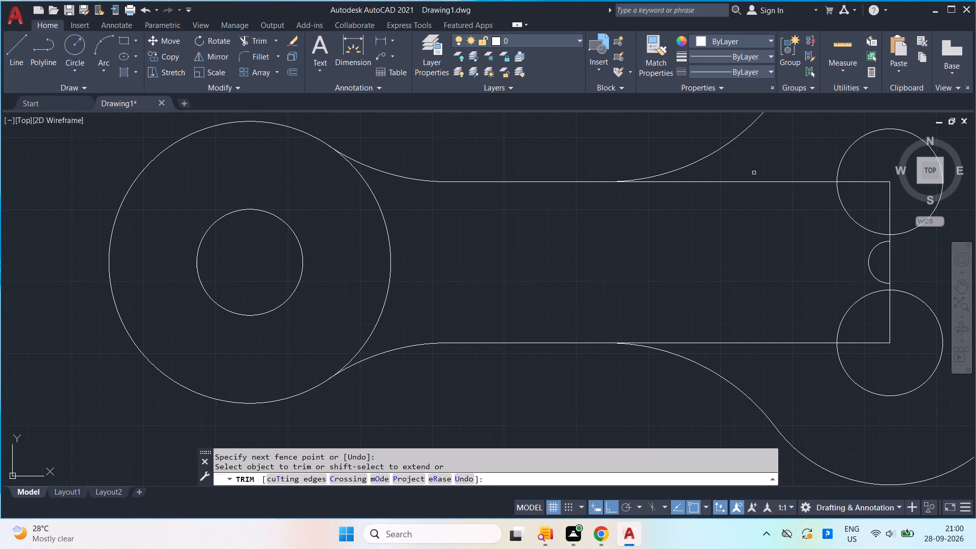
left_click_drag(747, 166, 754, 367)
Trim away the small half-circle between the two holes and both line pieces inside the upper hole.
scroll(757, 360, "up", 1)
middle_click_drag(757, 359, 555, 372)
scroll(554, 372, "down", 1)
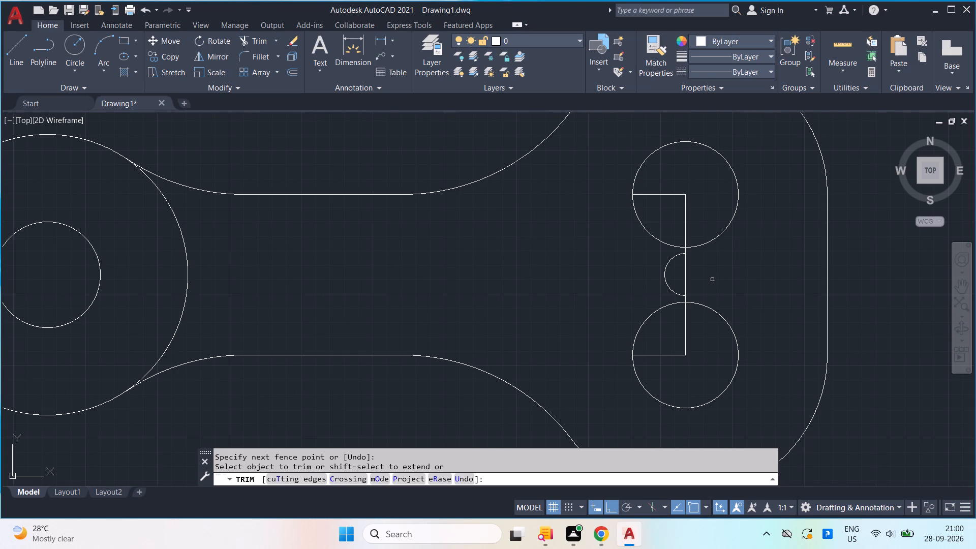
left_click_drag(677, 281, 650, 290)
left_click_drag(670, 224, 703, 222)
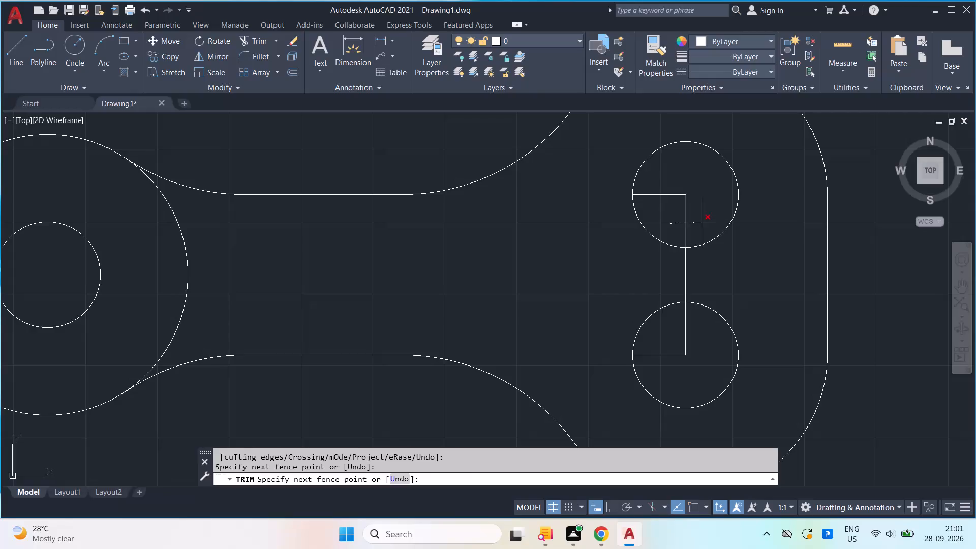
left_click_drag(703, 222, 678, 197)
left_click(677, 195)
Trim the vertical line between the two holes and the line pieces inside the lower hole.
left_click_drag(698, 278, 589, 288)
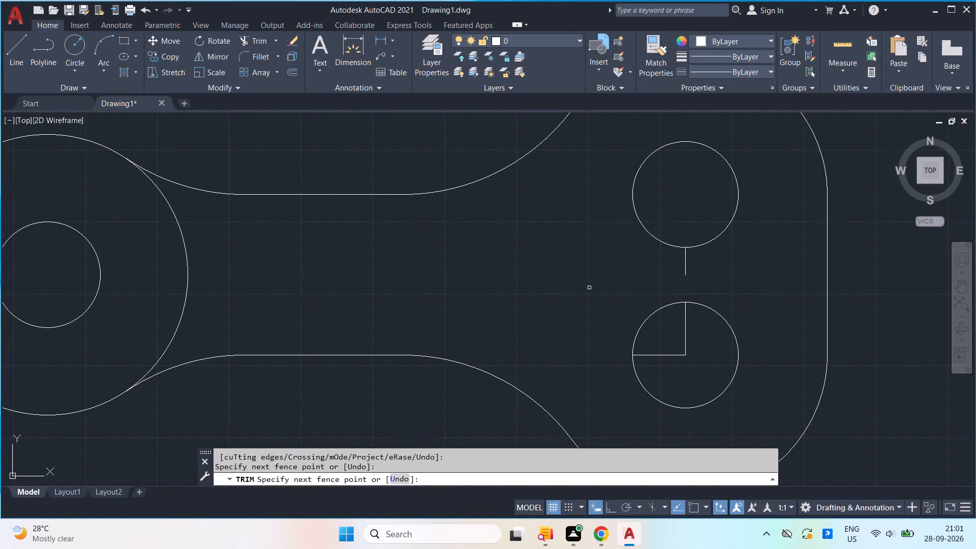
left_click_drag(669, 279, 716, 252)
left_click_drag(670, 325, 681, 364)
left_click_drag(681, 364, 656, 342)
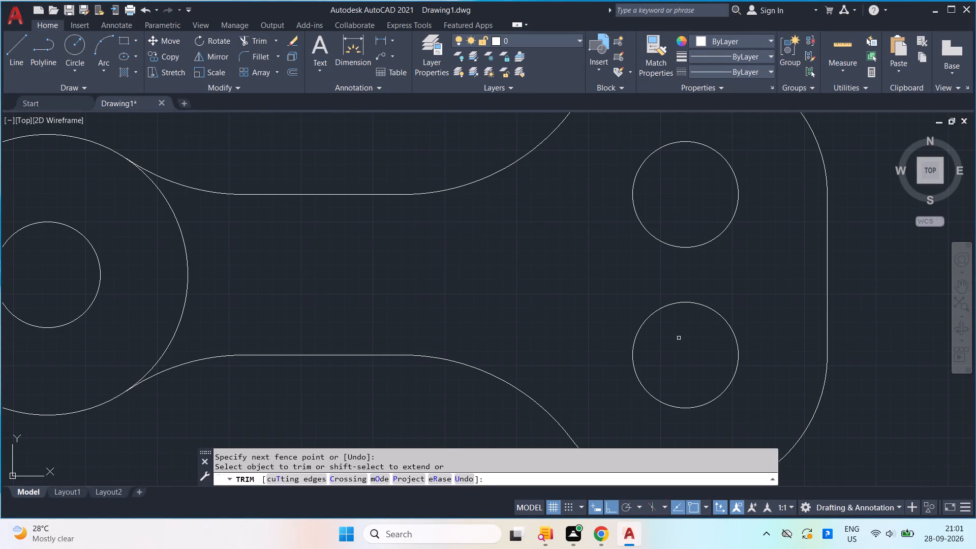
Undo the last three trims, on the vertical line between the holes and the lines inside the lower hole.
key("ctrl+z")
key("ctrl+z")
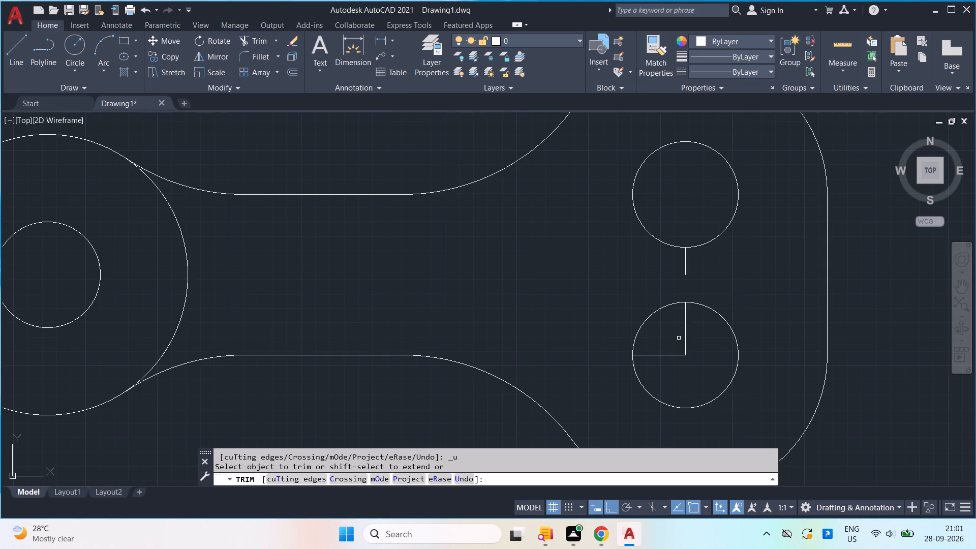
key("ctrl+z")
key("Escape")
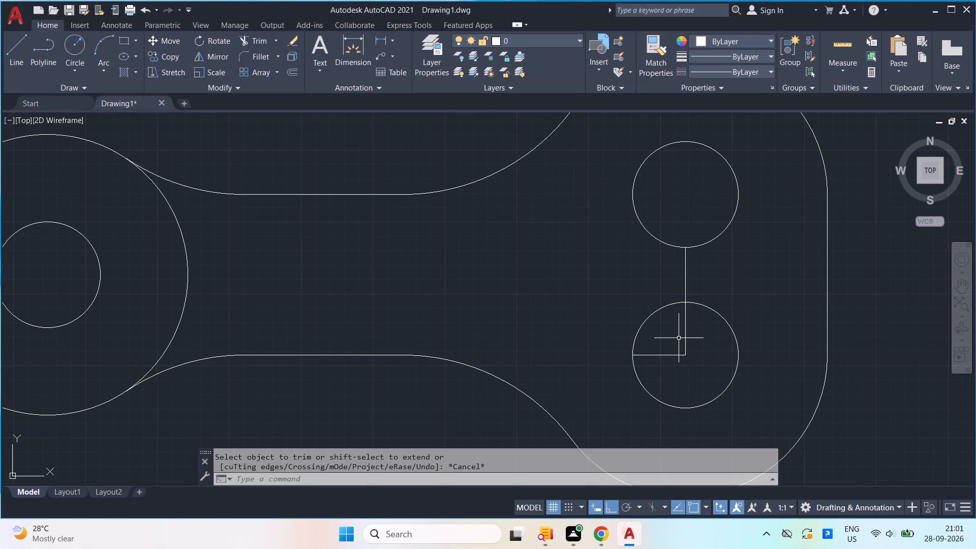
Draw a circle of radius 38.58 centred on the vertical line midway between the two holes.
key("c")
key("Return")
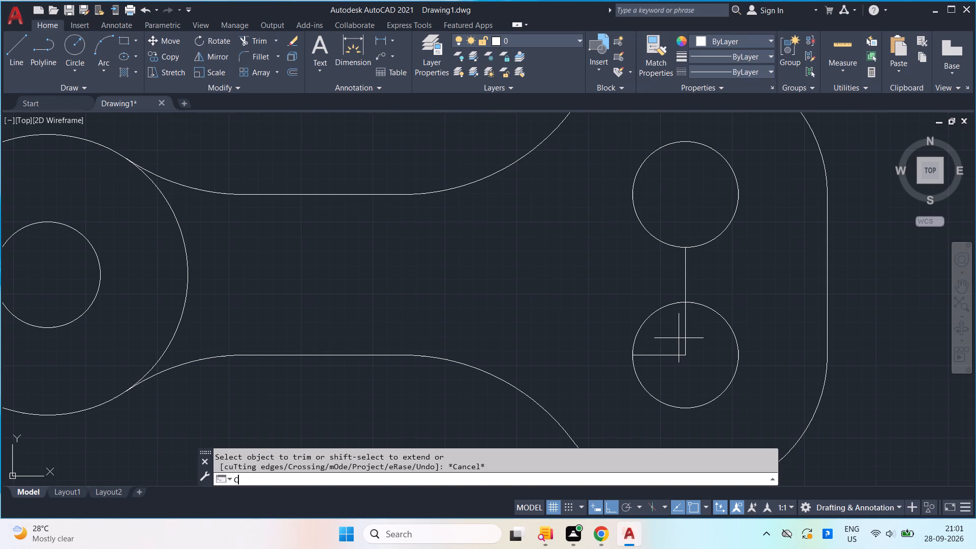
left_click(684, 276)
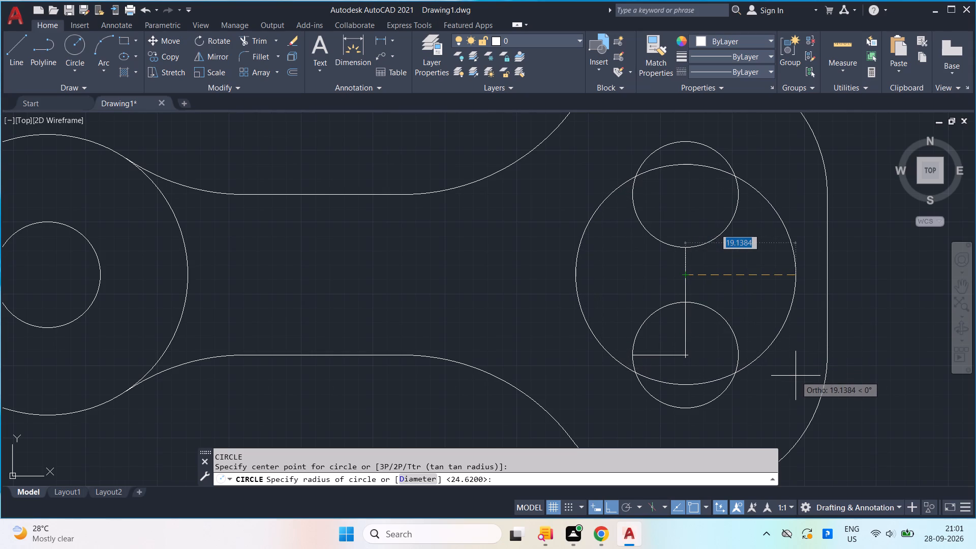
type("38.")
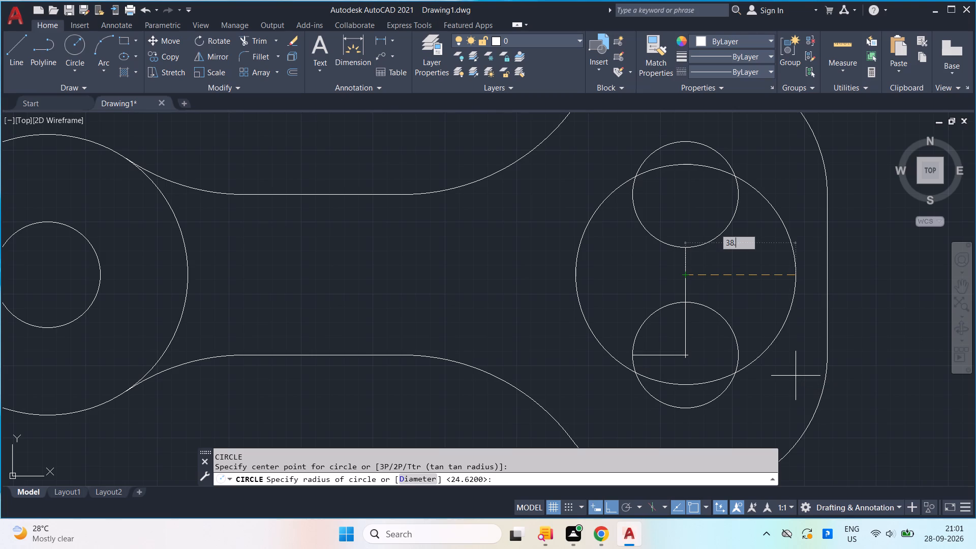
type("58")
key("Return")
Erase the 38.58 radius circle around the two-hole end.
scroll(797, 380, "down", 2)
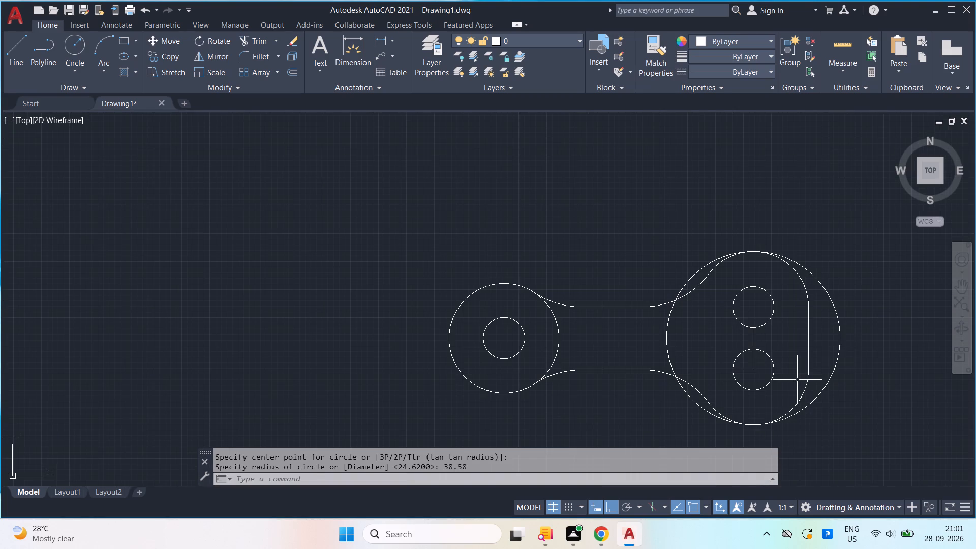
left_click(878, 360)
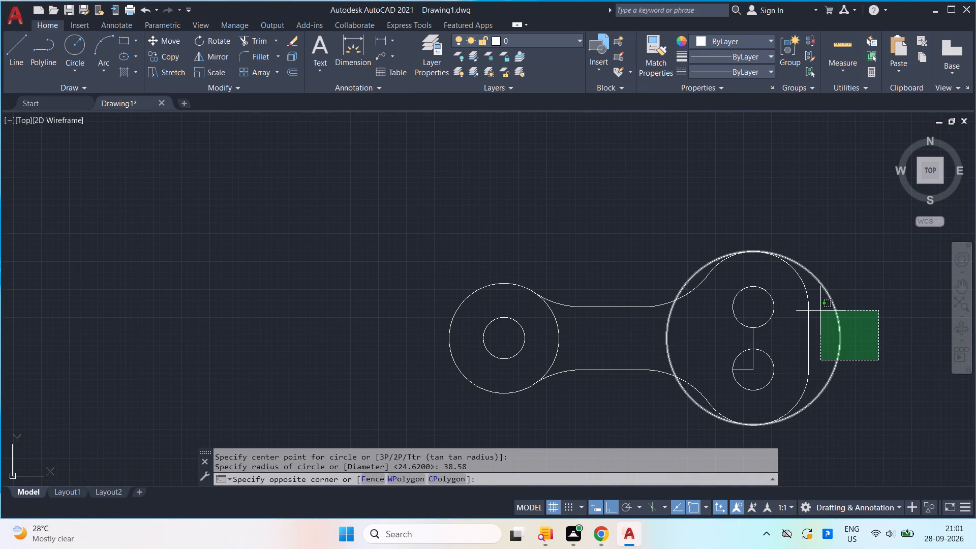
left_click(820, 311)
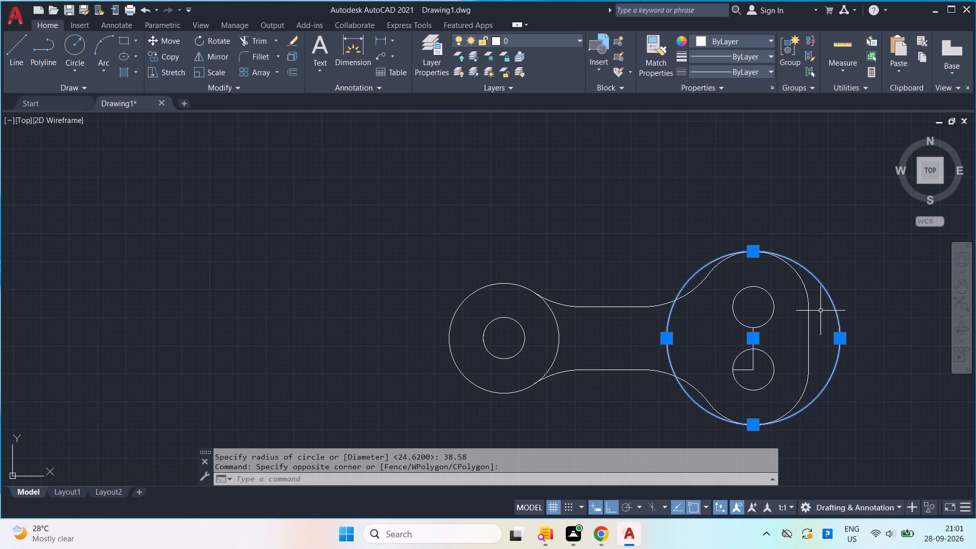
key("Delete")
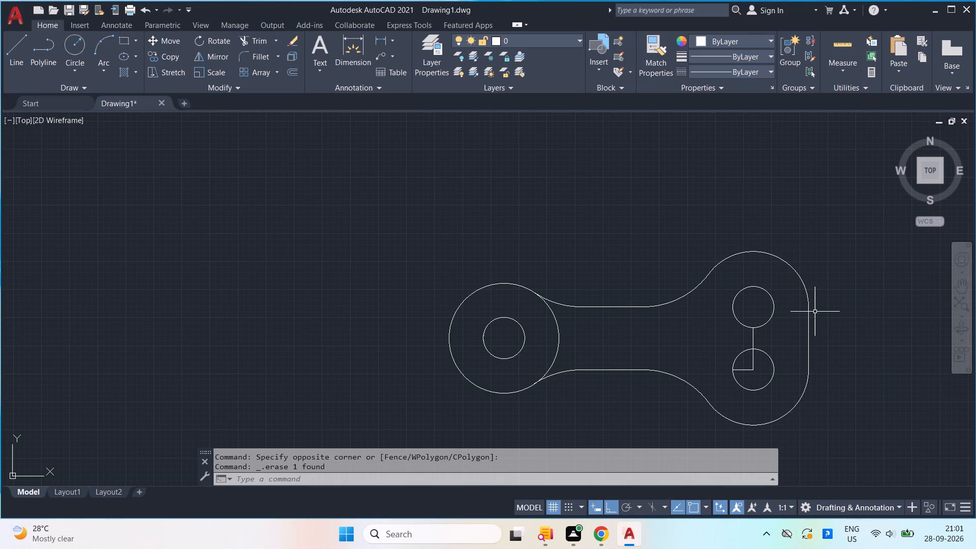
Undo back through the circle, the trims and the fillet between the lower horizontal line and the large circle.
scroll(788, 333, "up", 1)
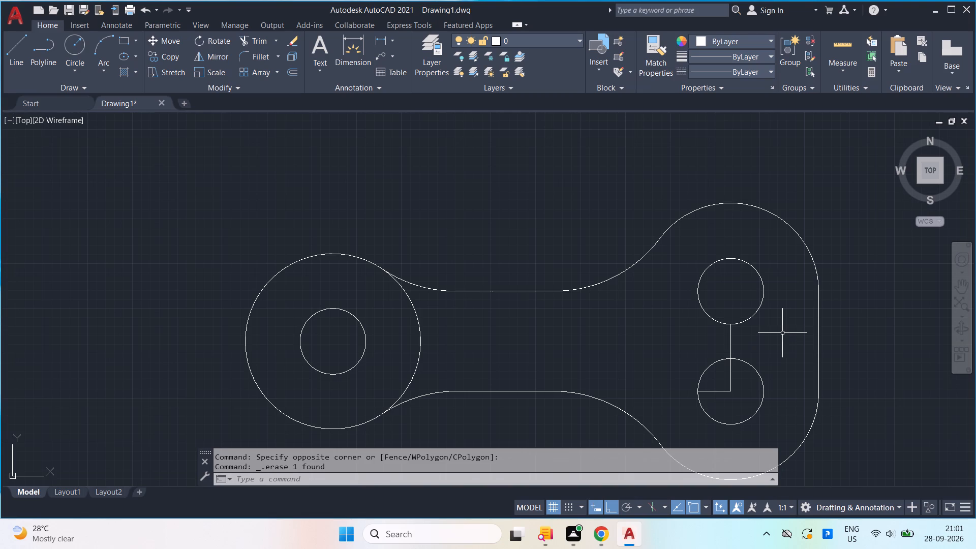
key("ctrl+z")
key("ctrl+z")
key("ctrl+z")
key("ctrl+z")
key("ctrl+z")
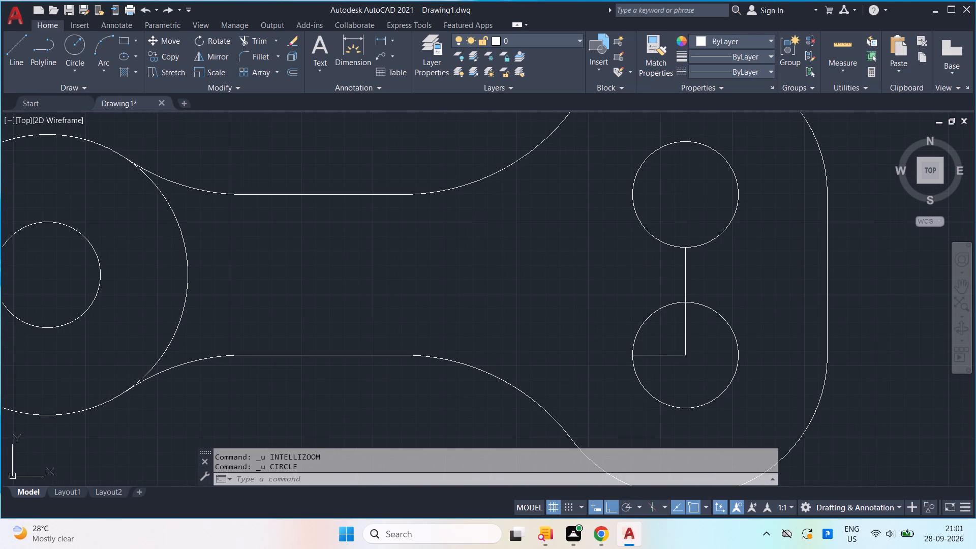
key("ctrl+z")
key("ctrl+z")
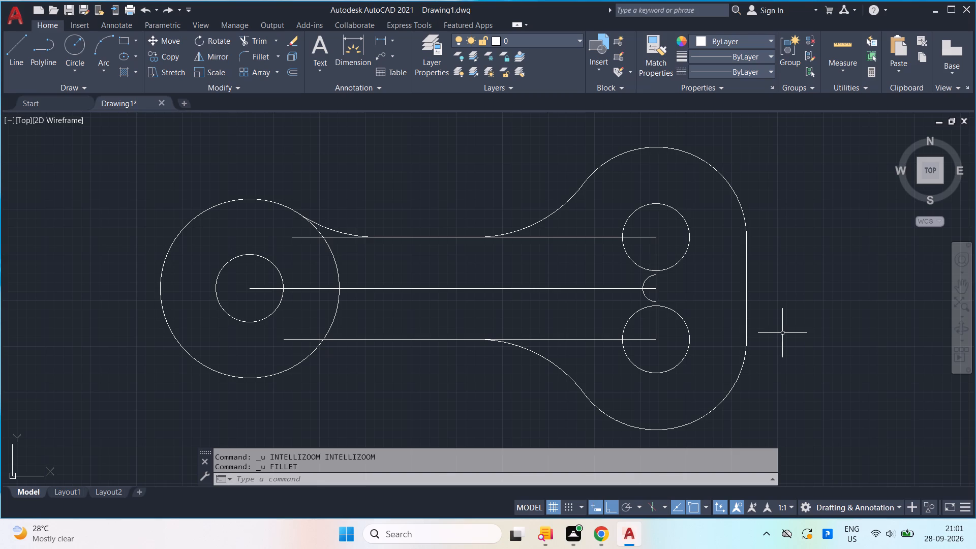
Undo the fillet between the upper horizontal line and the large circle at the single-hole end.
key("ctrl+z")
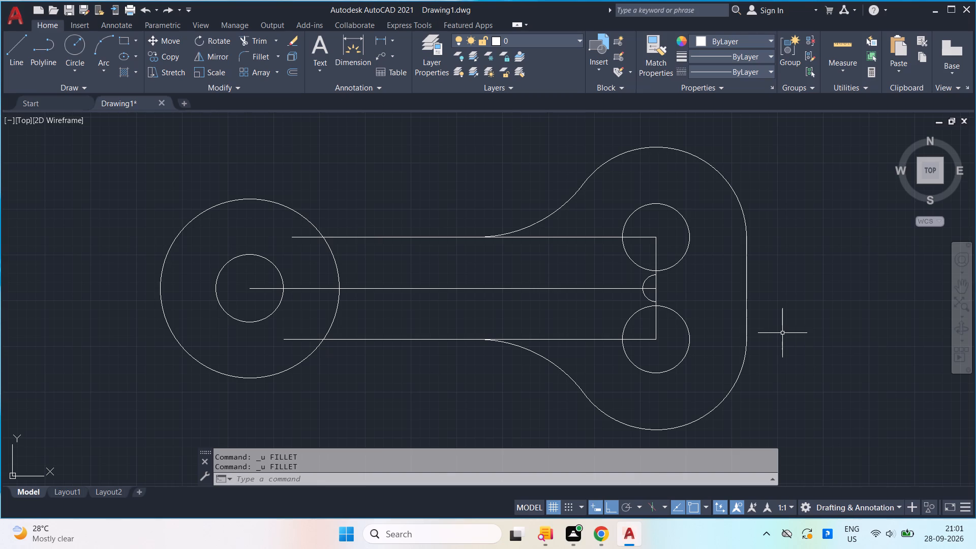
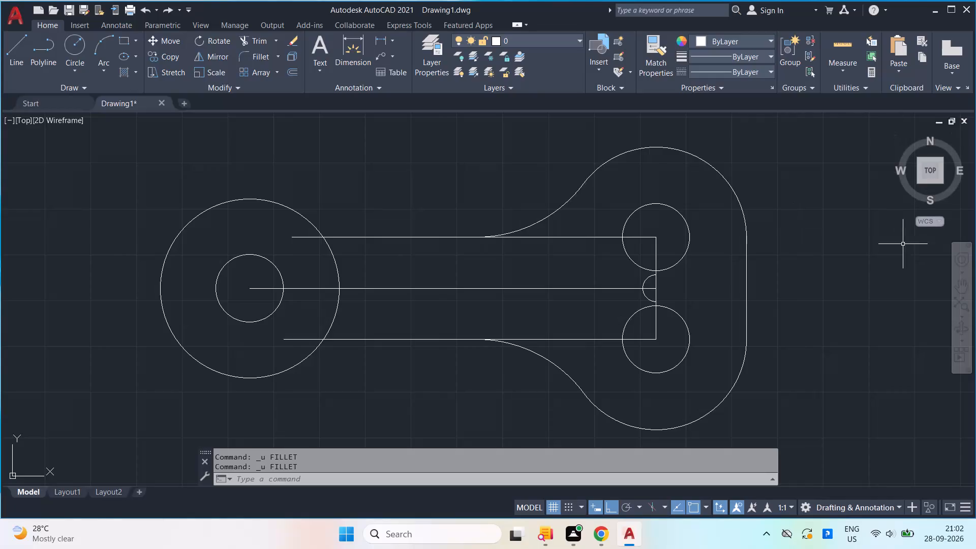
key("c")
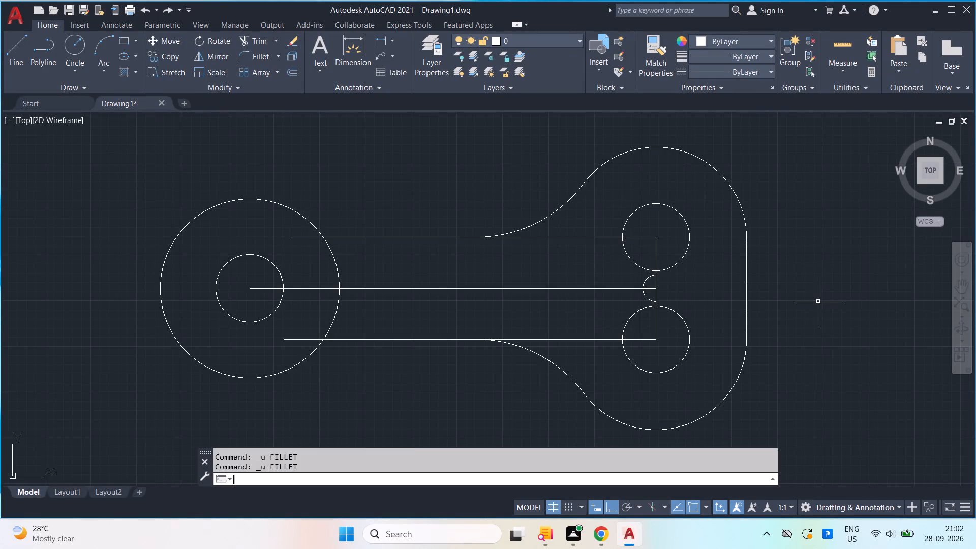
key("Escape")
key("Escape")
Draw a circle of radius 38.58 centred on the lower hole of the two-hole end.
key("c")
key("Return")
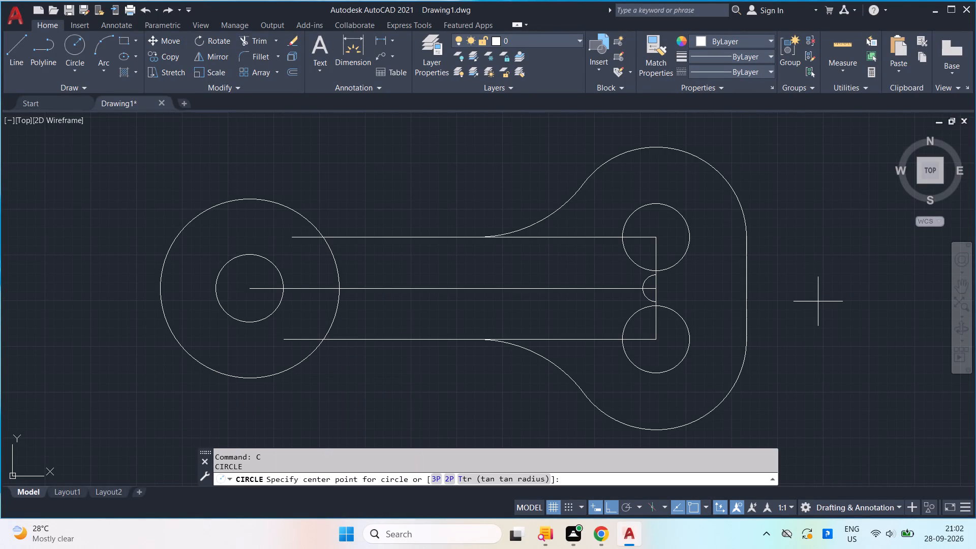
left_click(654, 340)
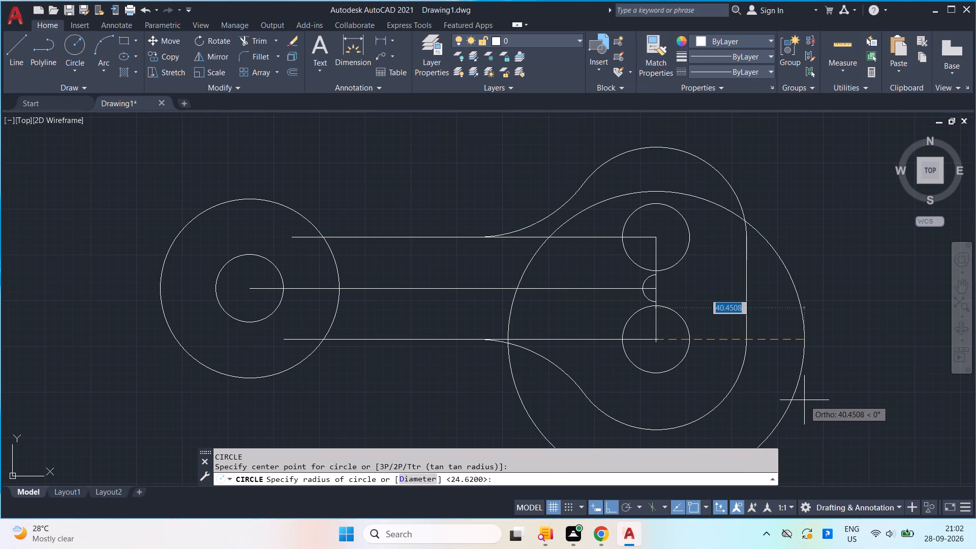
type("38")
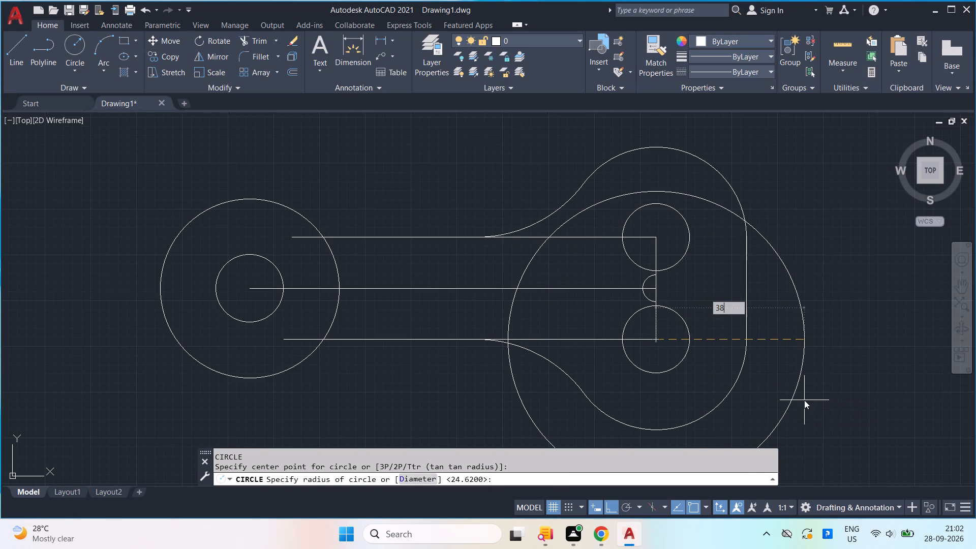
type(".58")
key("Return")
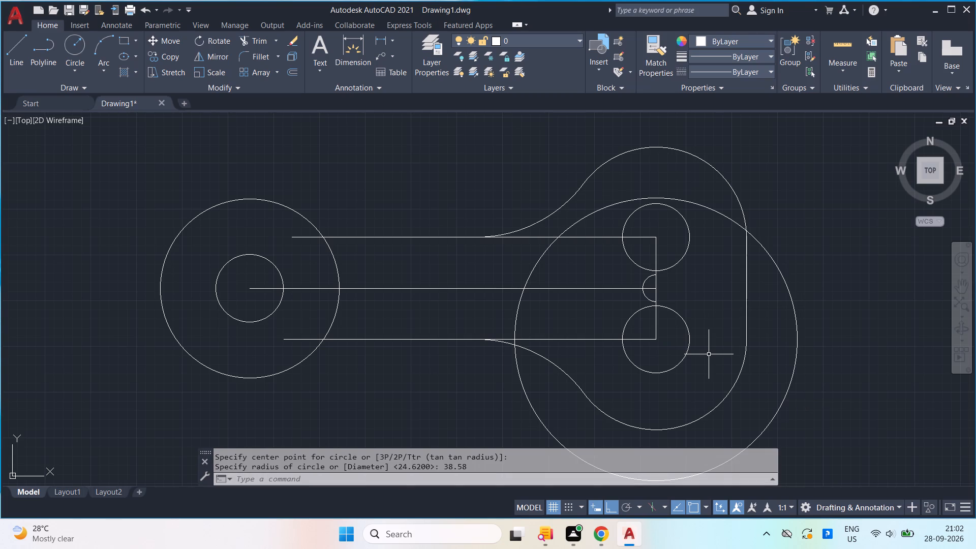
Trim the portions of the centre line and the upper and lower horizontal lines lying inside the large single-hole-end circle.
middle_click(709, 354)
scroll(704, 351, "up", 1)
scroll(704, 351, "down", 1)
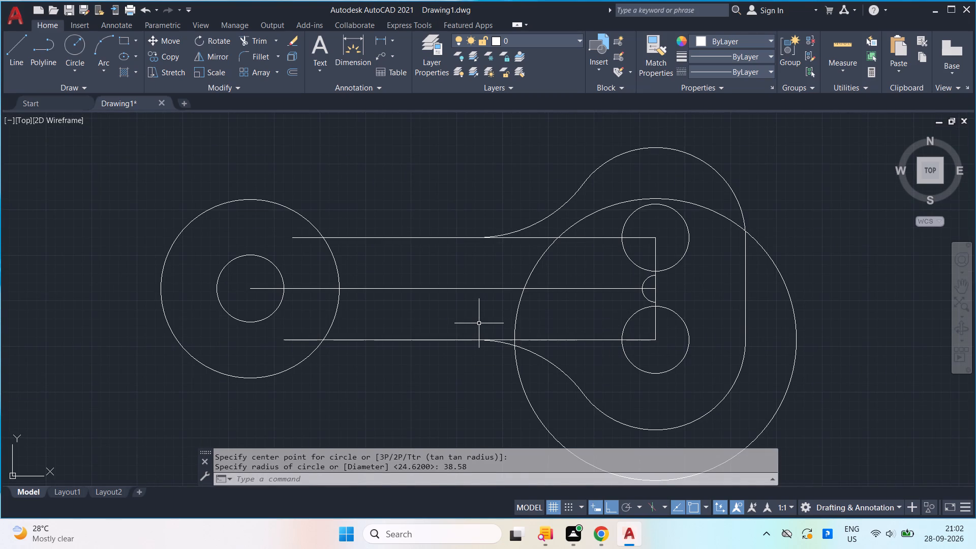
type("tr")
key("Return")
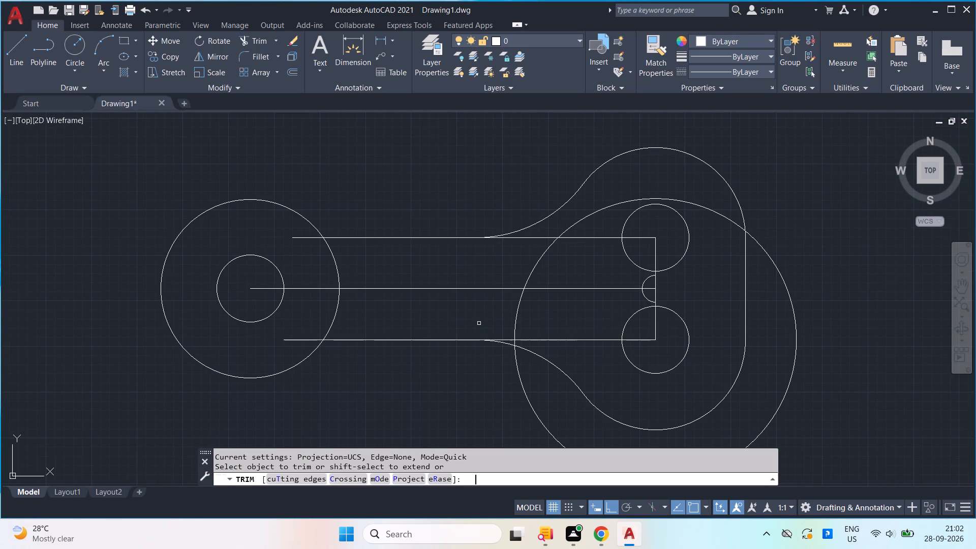
left_click_drag(251, 286, 264, 295)
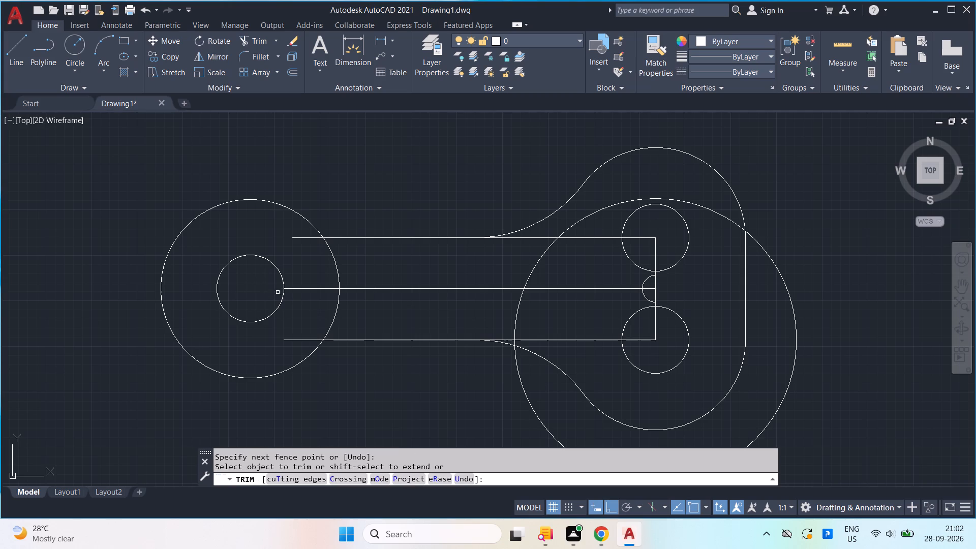
left_click_drag(299, 272, 299, 334)
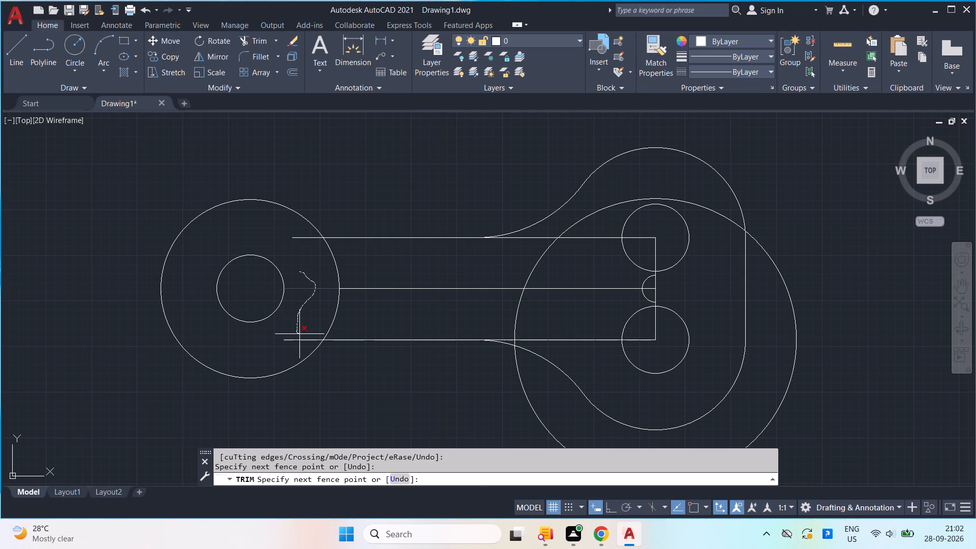
left_click_drag(299, 334, 292, 347)
left_click_drag(295, 225, 309, 245)
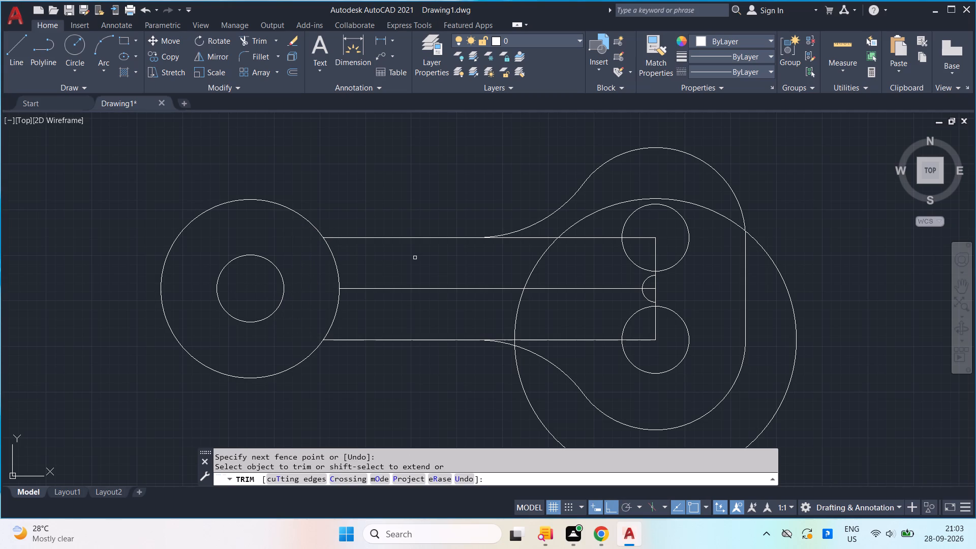
key("Escape")
Fillet the upper and lower horizontal lines to the large single-hole-end circle with radius 36.74 in no-trim mode.
key("f")
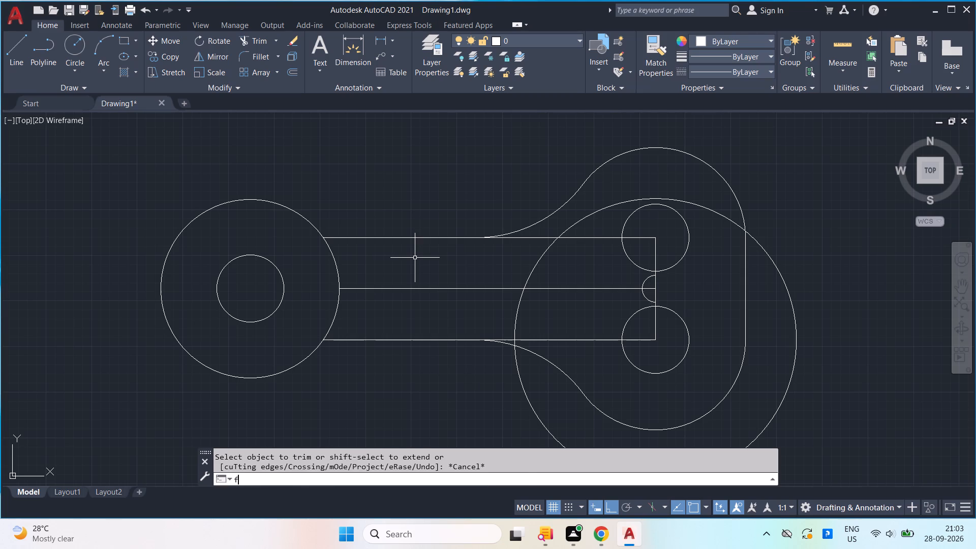
key("Return")
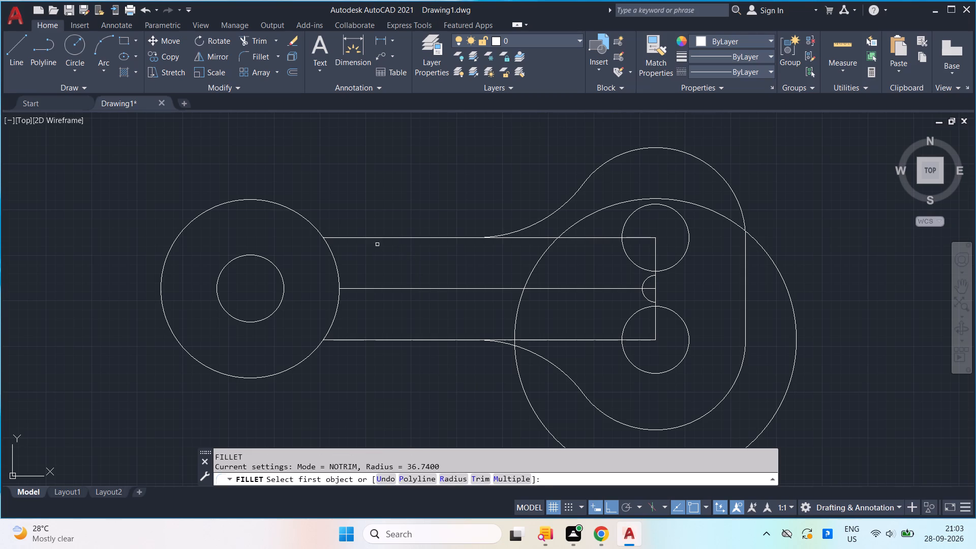
left_click(365, 236)
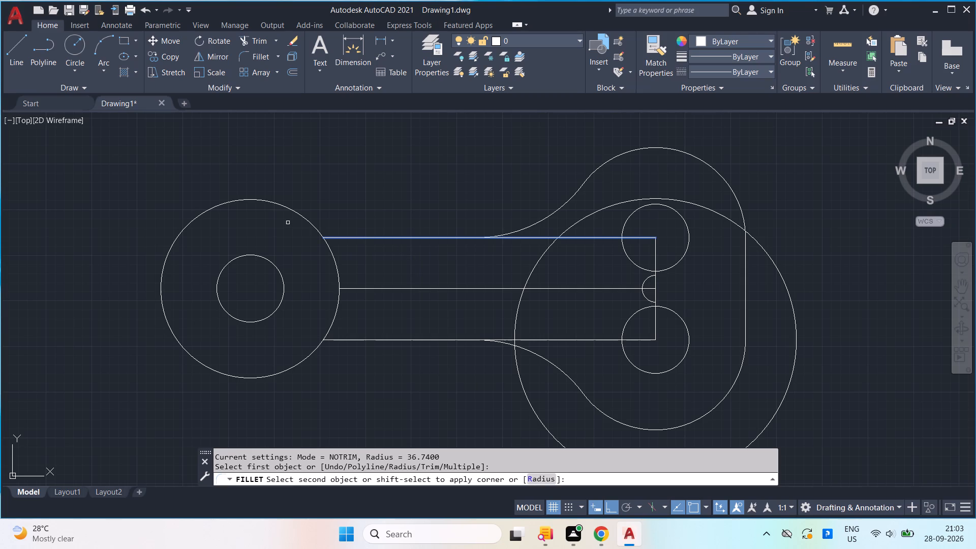
left_click(291, 212)
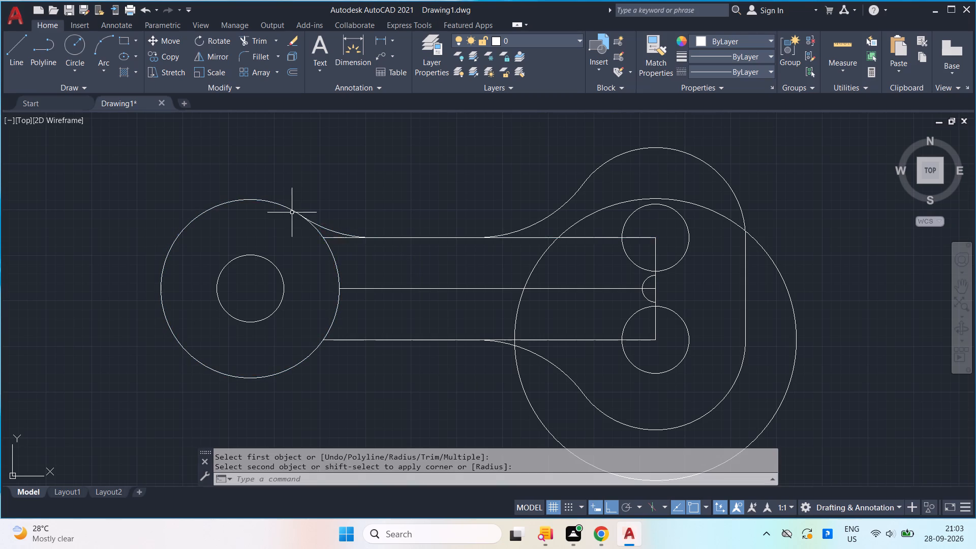
key("space")
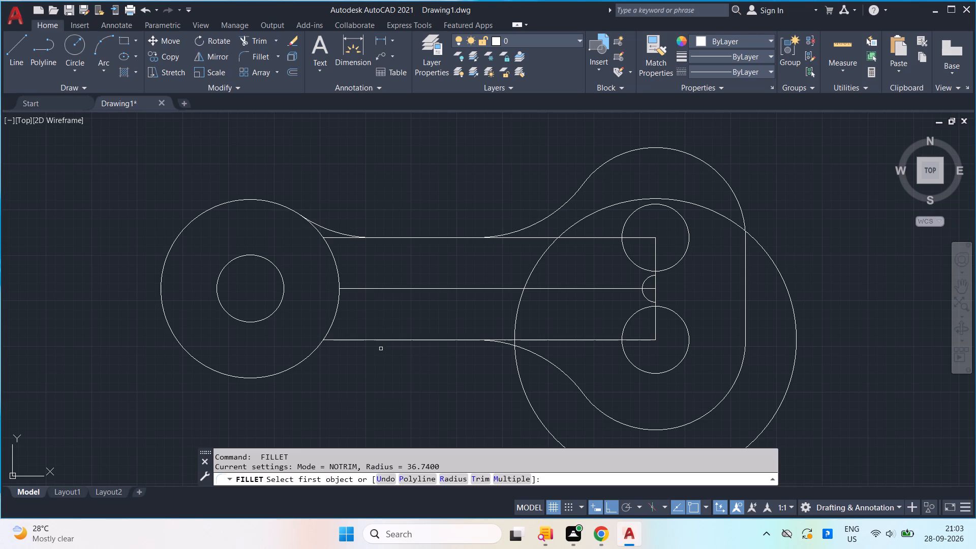
left_click(351, 341)
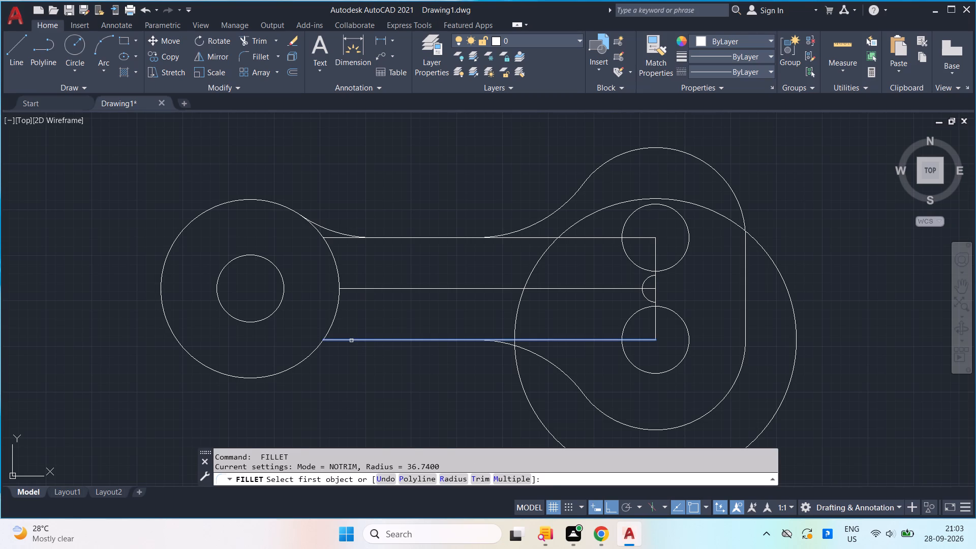
left_click(308, 358)
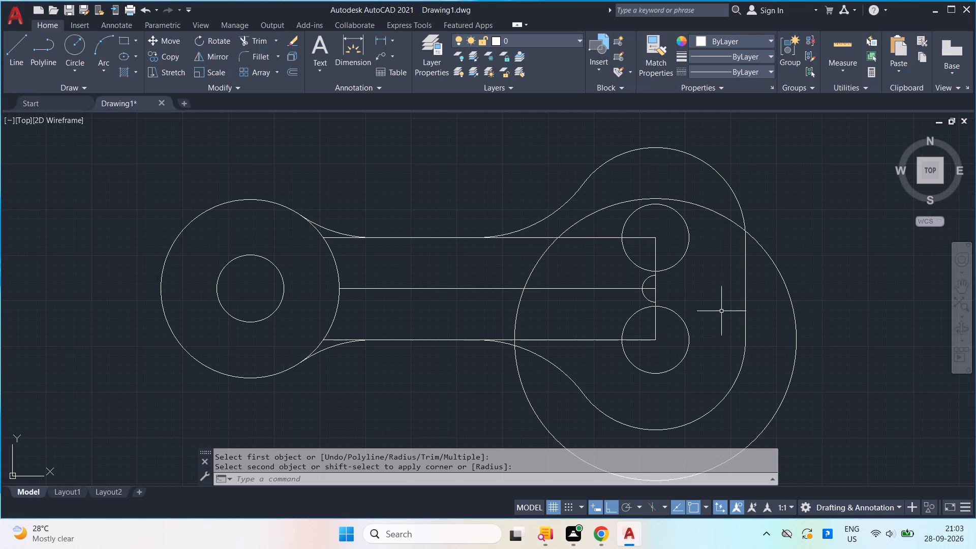
Draw a vertical line about 1.48 long from the top of the upper hole to the 38.58 radius circle.
scroll(707, 264, "up", 1)
middle_click(707, 264)
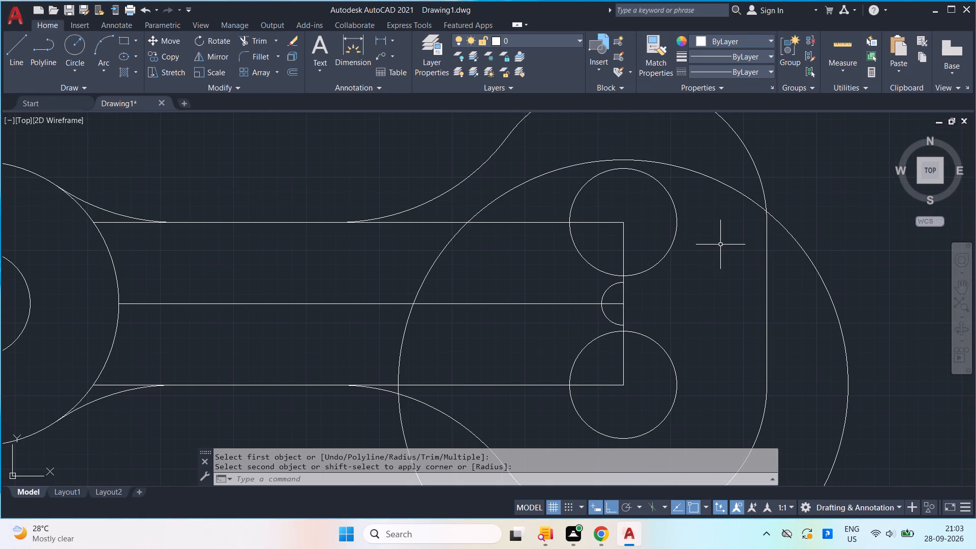
key("l")
key("Return")
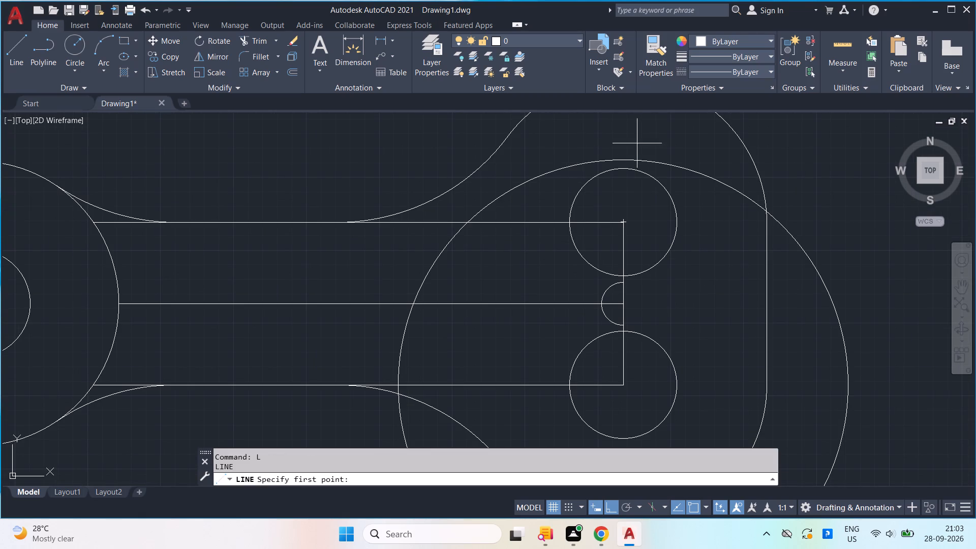
left_click(626, 168)
middle_click_drag(624, 164, 612, 195)
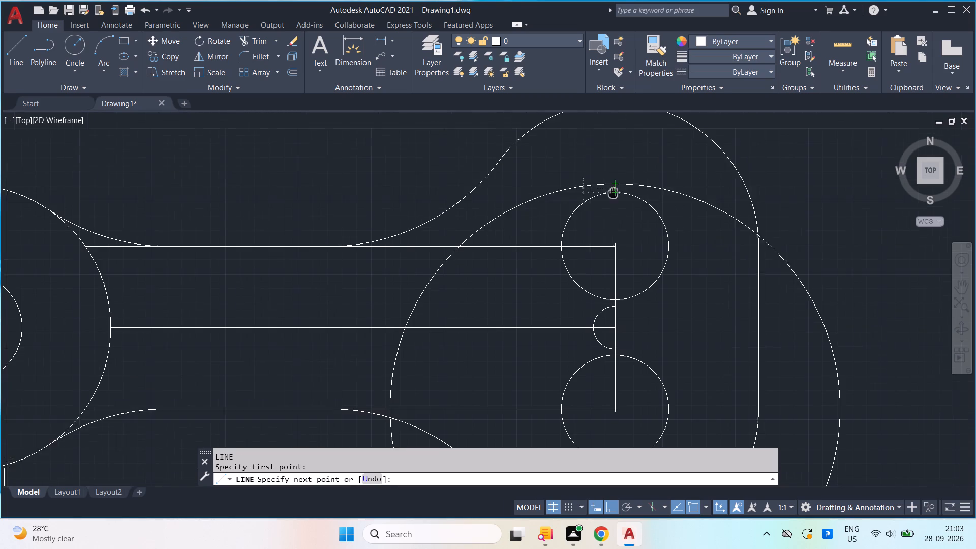
middle_click_drag(612, 195, 607, 202)
scroll(607, 202, "up", 3)
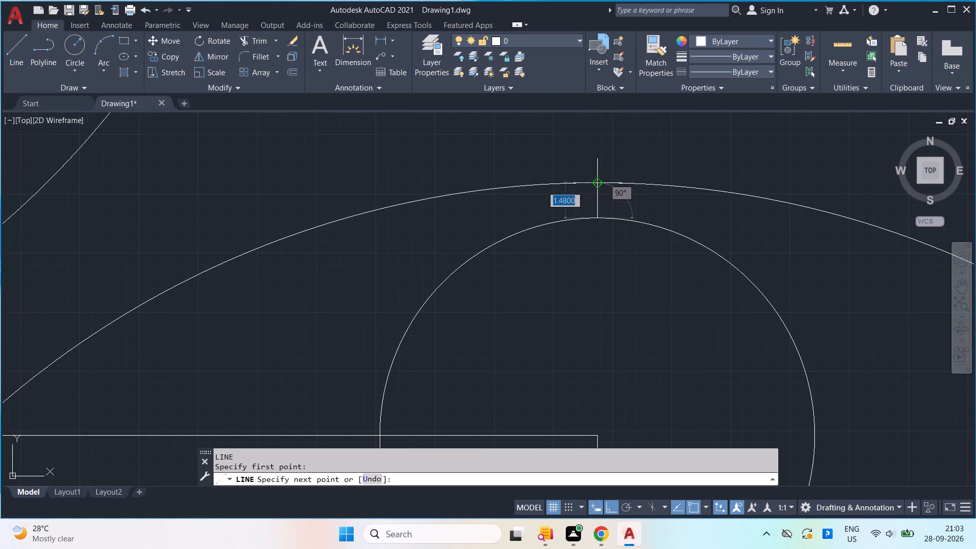
left_click(596, 185)
key("space")
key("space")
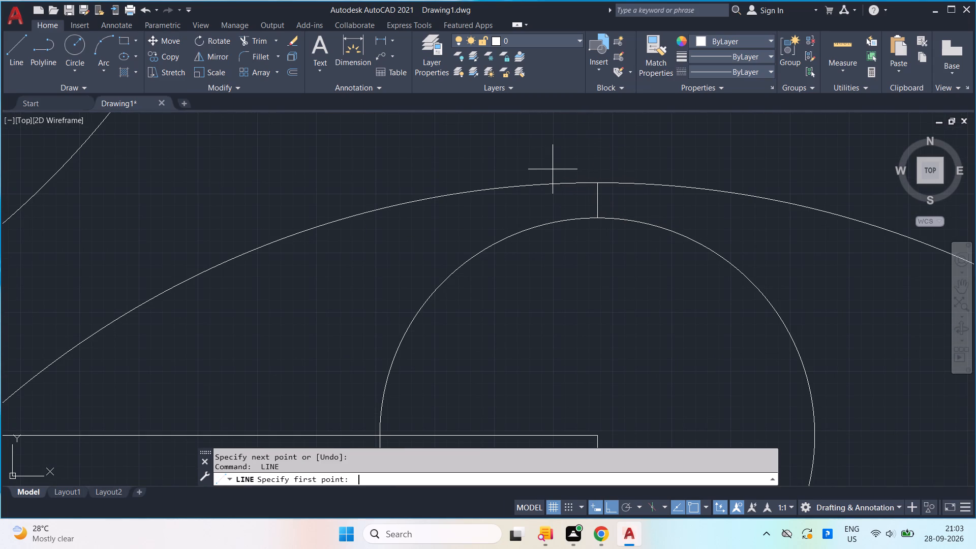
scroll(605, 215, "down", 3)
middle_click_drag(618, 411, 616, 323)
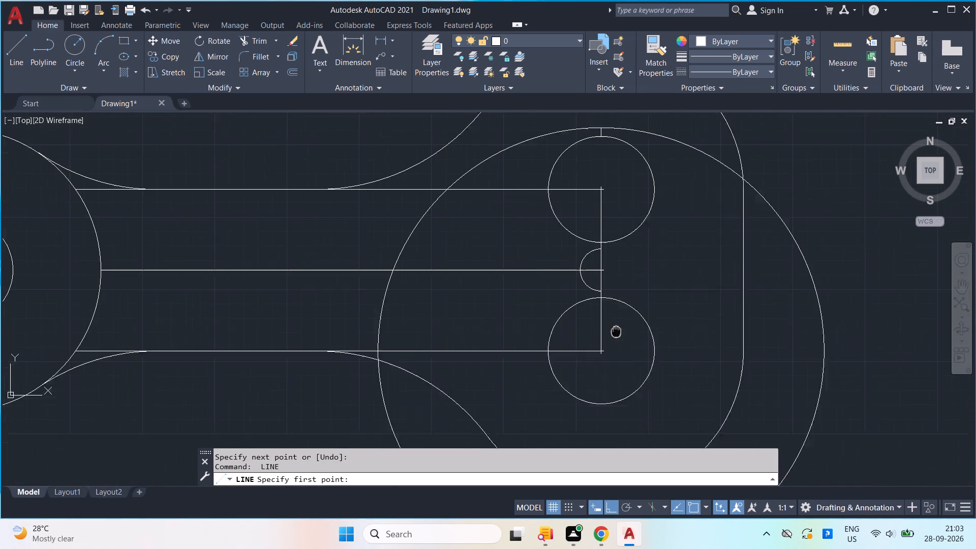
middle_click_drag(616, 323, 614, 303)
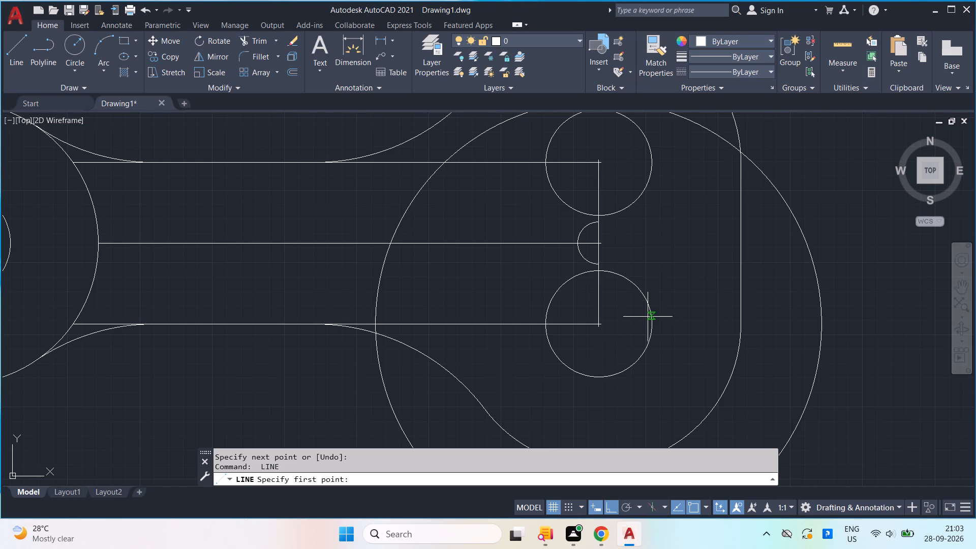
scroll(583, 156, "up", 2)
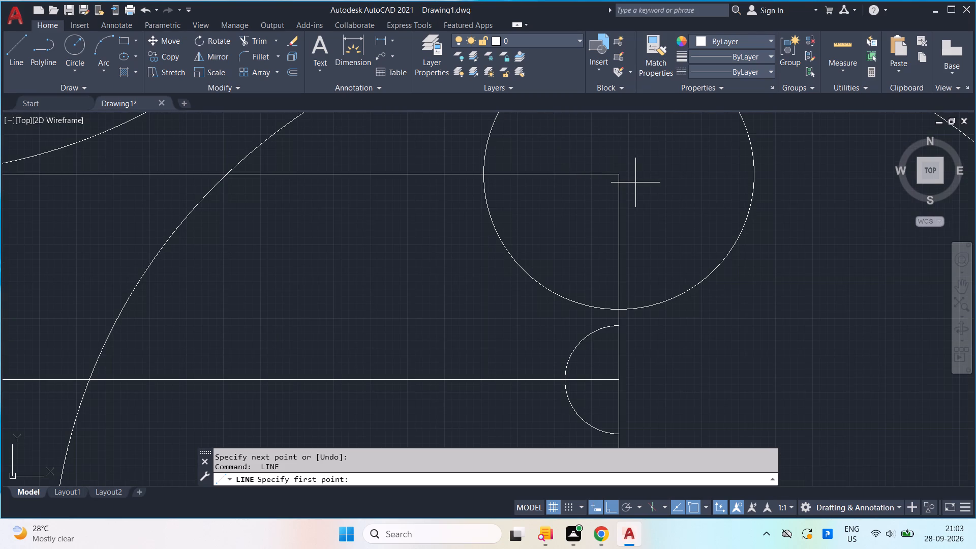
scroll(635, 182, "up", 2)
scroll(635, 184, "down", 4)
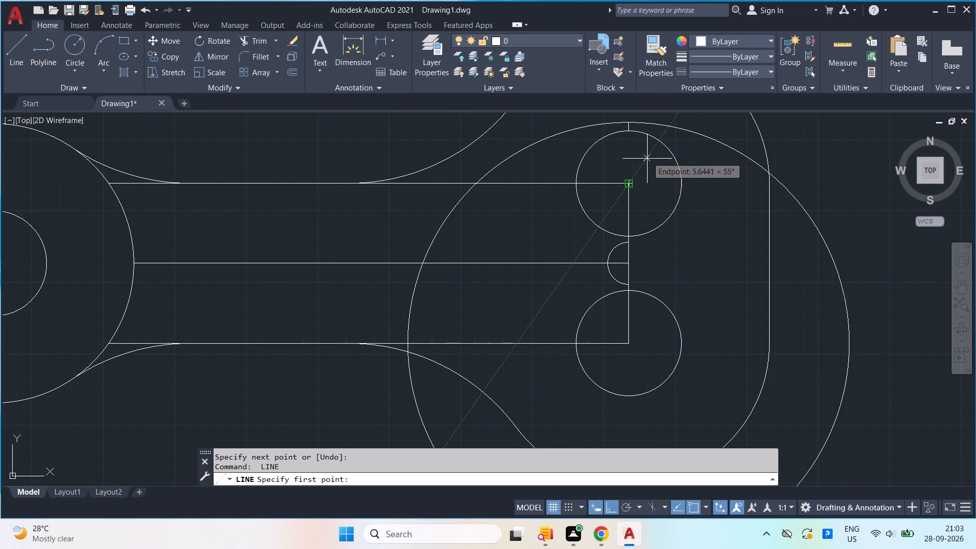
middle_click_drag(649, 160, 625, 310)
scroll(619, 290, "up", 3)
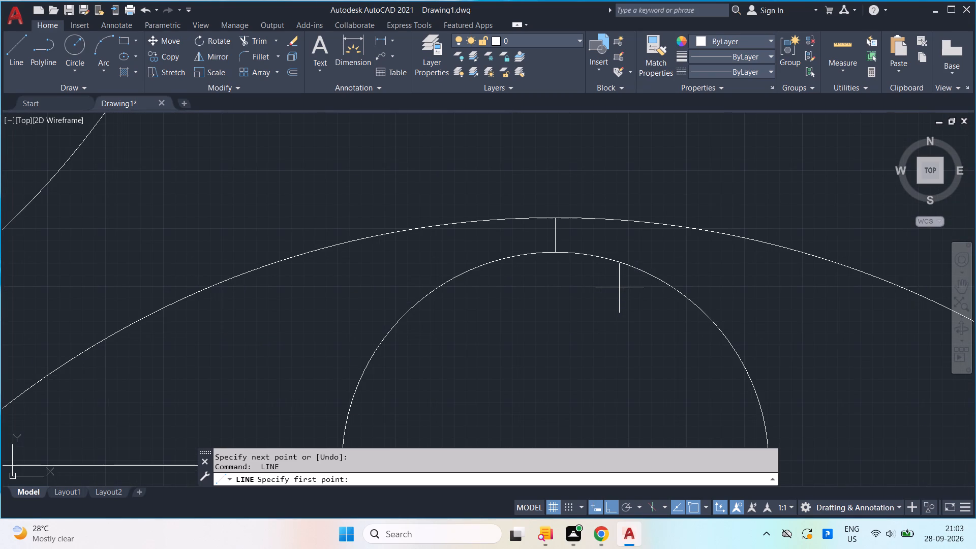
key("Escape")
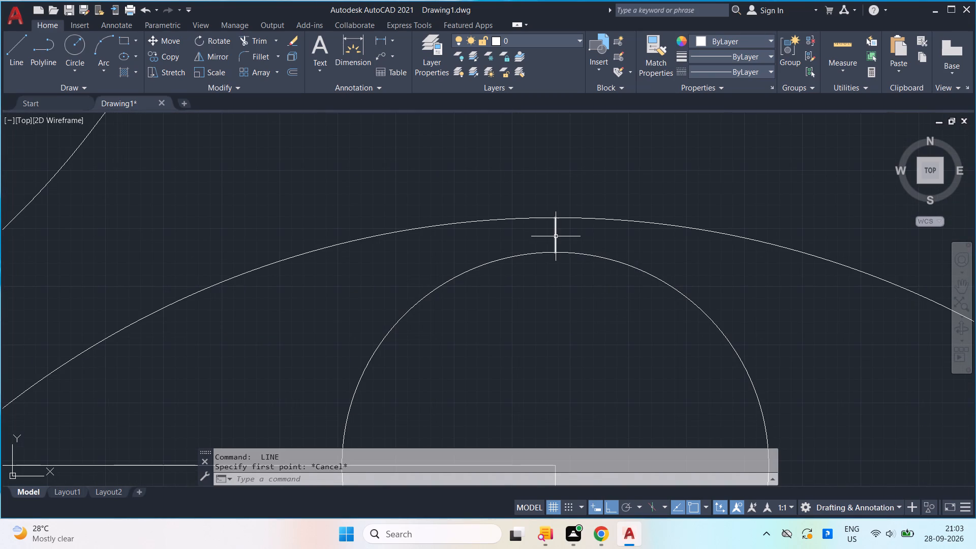
Mirror the short vertical line above the upper hole about the horizontal centre line, keeping the original.
left_click(559, 236)
left_click(542, 234)
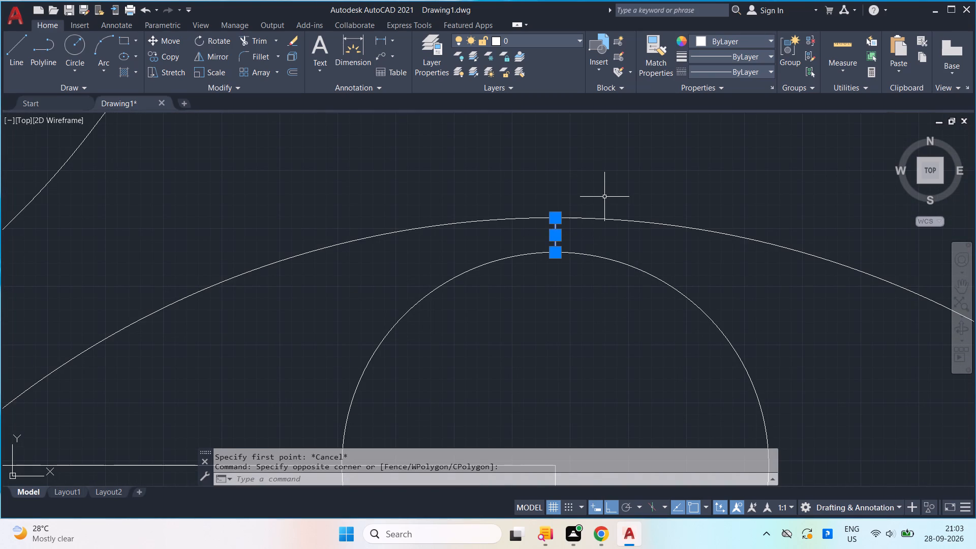
type("mi")
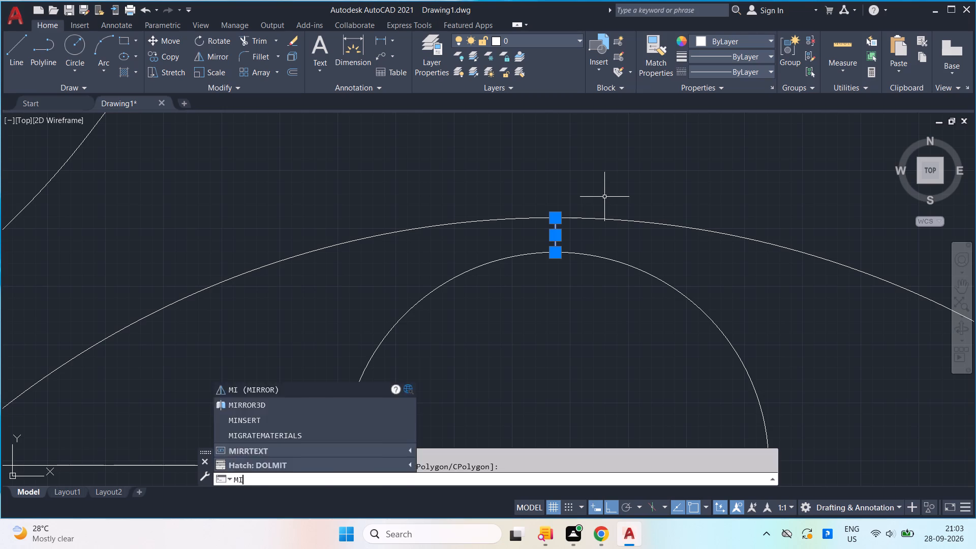
key("Return")
scroll(613, 226, "down", 4)
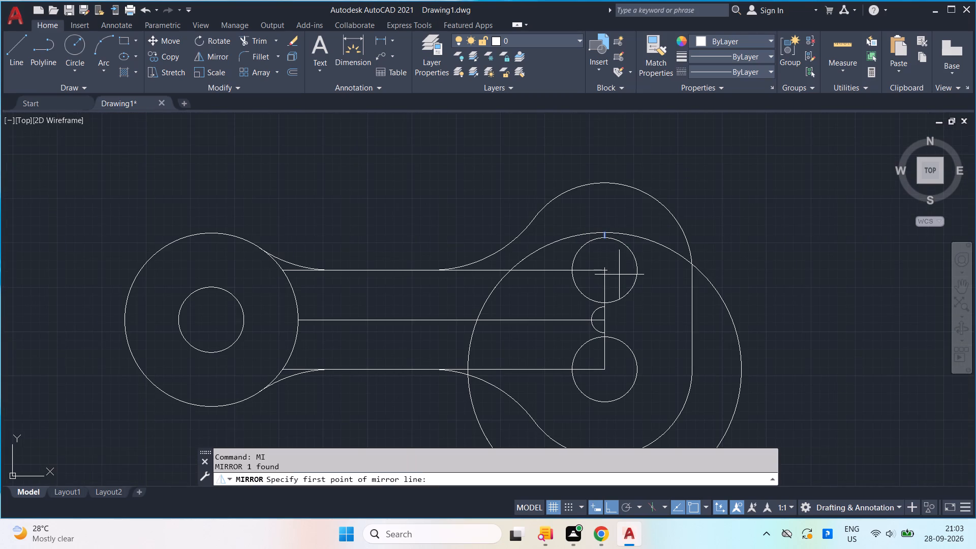
scroll(620, 314, "up", 2)
left_click(579, 330)
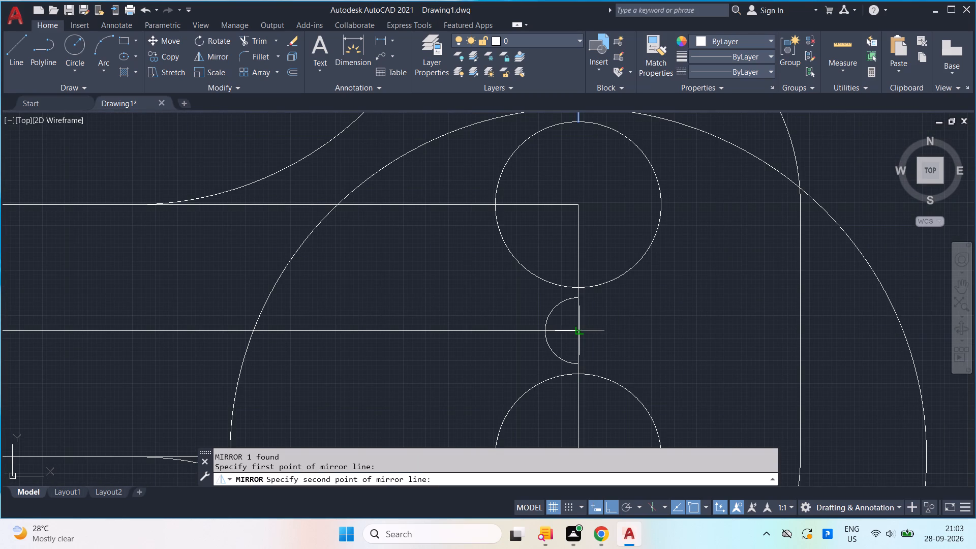
left_click(626, 329)
key("Return")
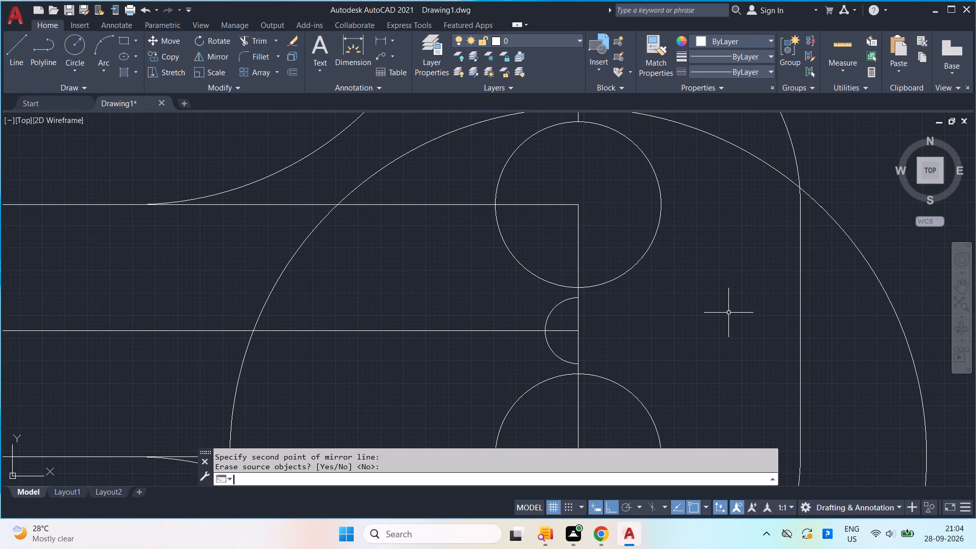
Trim the upper and lower horizontal line segments beyond the fillets and the centre line between the large single-hole-end circle and the 38.58 radius circle.
scroll(728, 313, "down", 2)
scroll(709, 311, "up", 1)
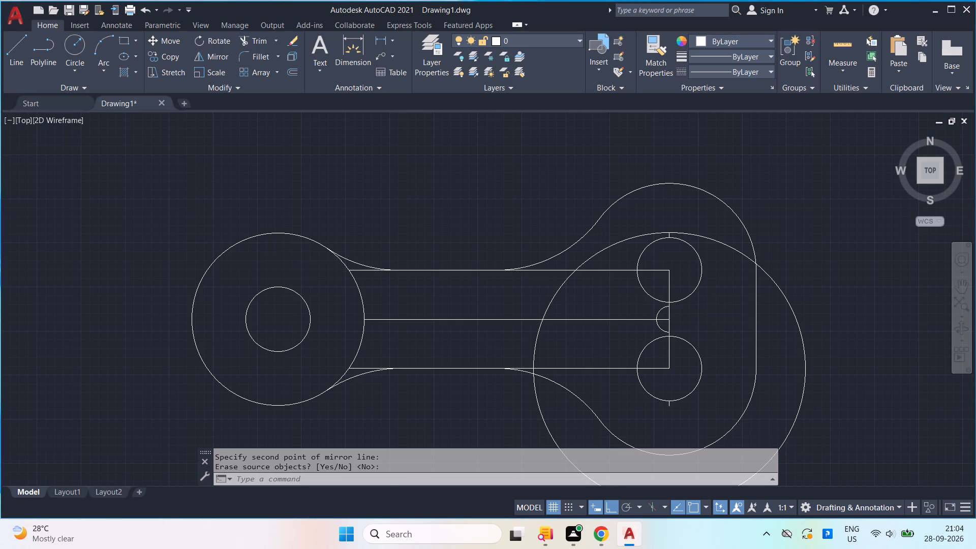
type("tr")
key("Return")
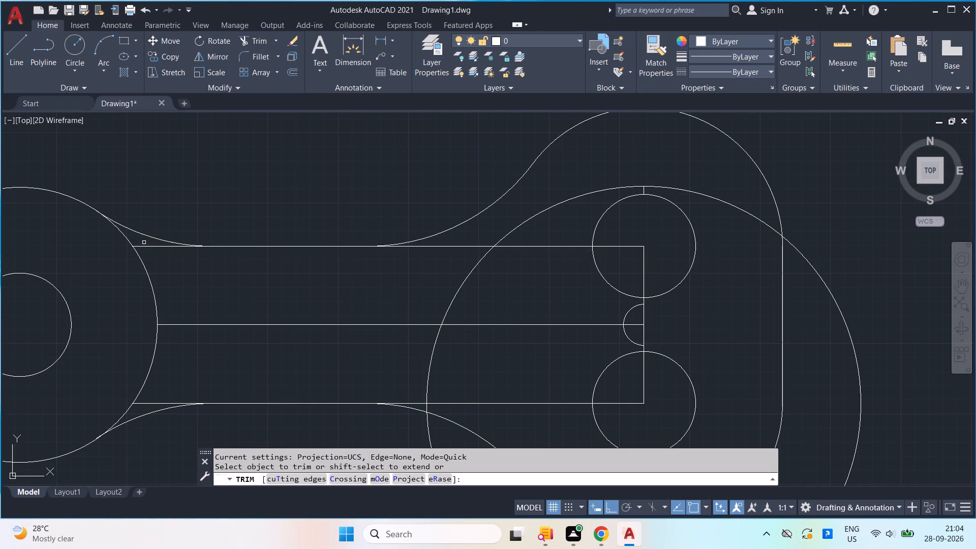
left_click_drag(143, 241, 149, 251)
left_click_drag(187, 299, 213, 338)
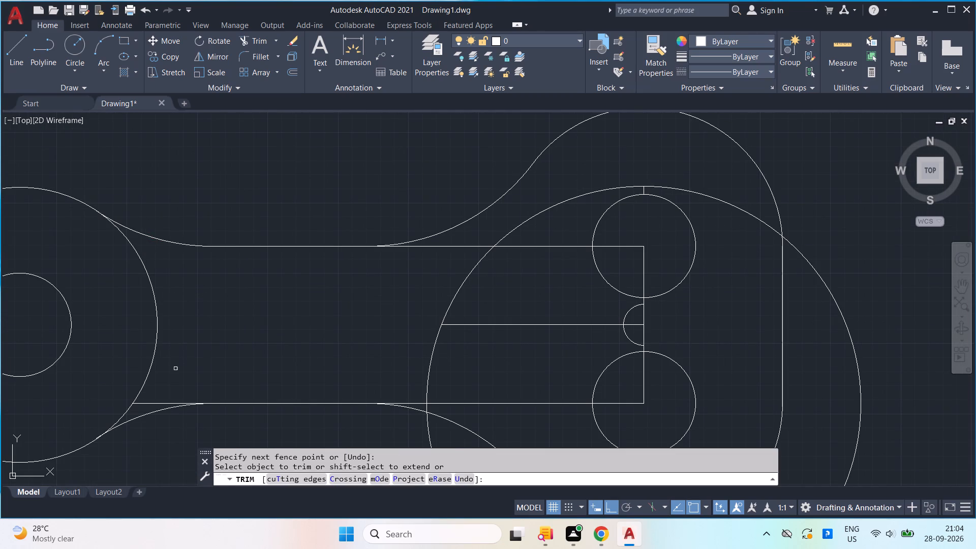
scroll(164, 384, "up", 1)
left_click_drag(164, 384, 131, 424)
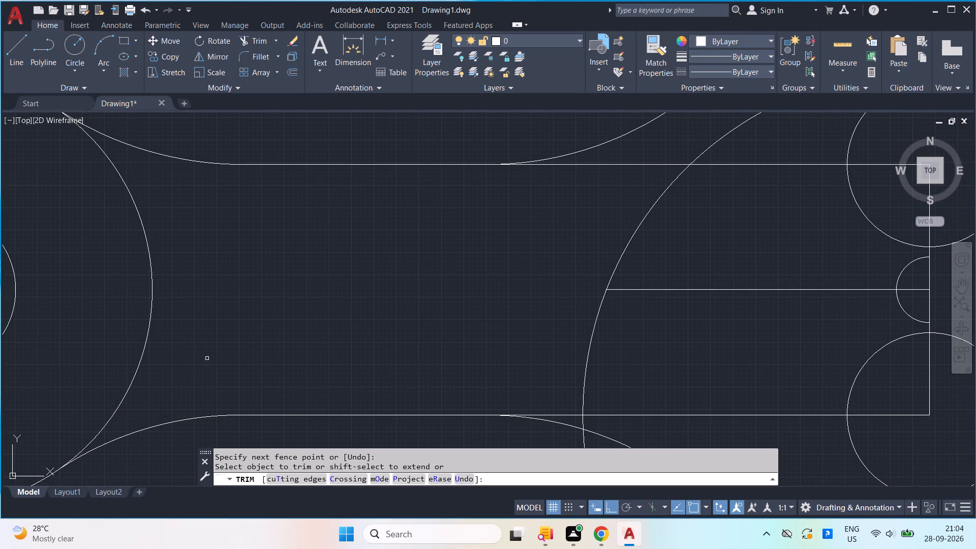
scroll(217, 354, "down", 1)
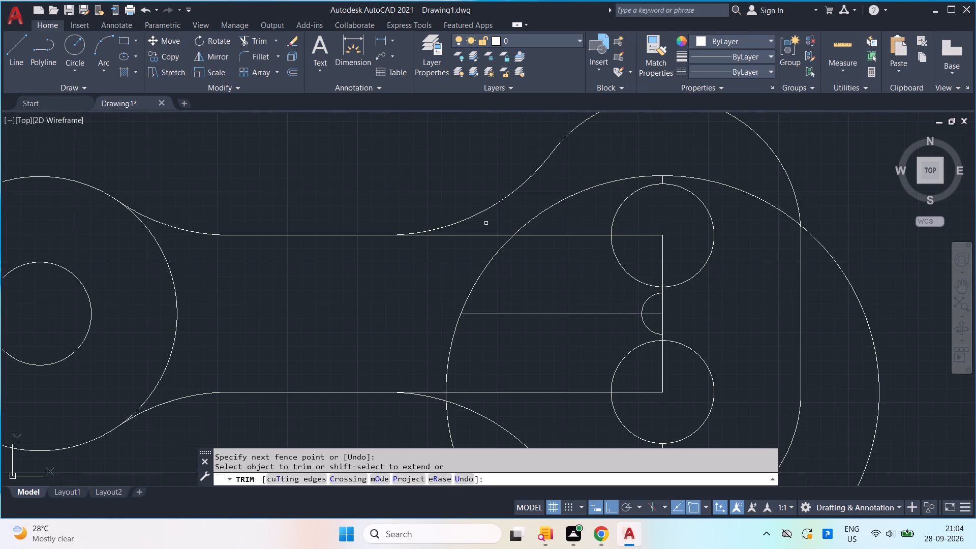
left_click_drag(493, 219, 462, 249)
left_click_drag(426, 375, 434, 386)
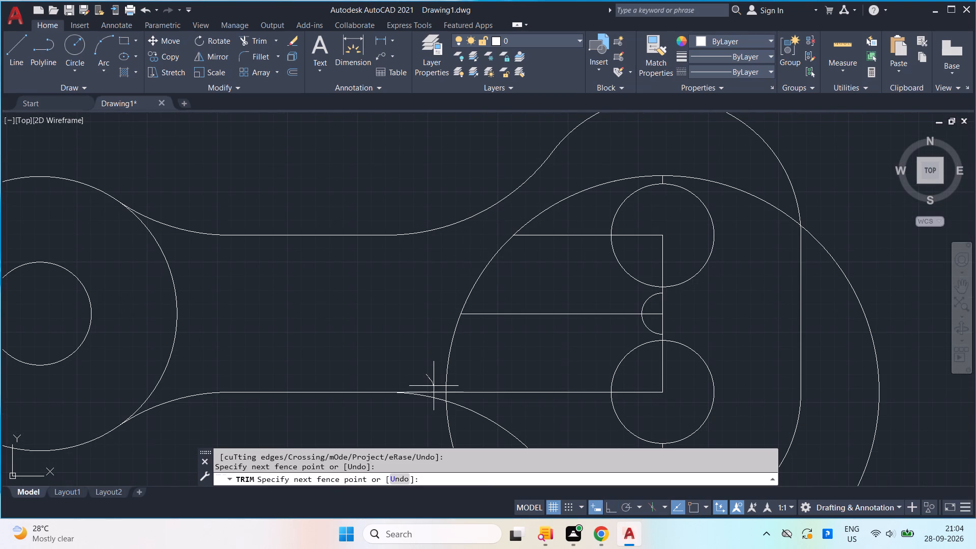
left_click_drag(434, 386, 443, 393)
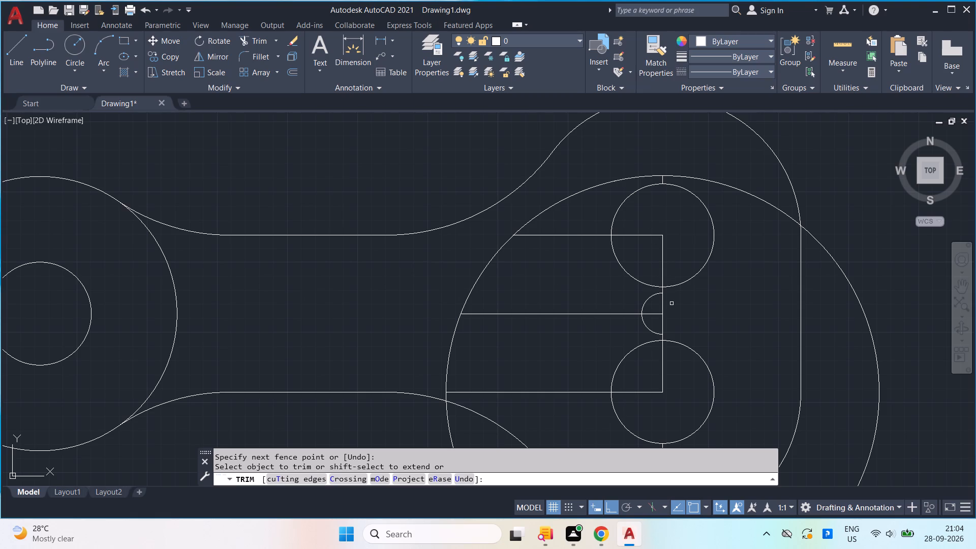
Trim away the part of the 38.58 radius circle that passes below and outside the link outline.
scroll(545, 390, "down", 1)
middle_click_drag(545, 390, 510, 346)
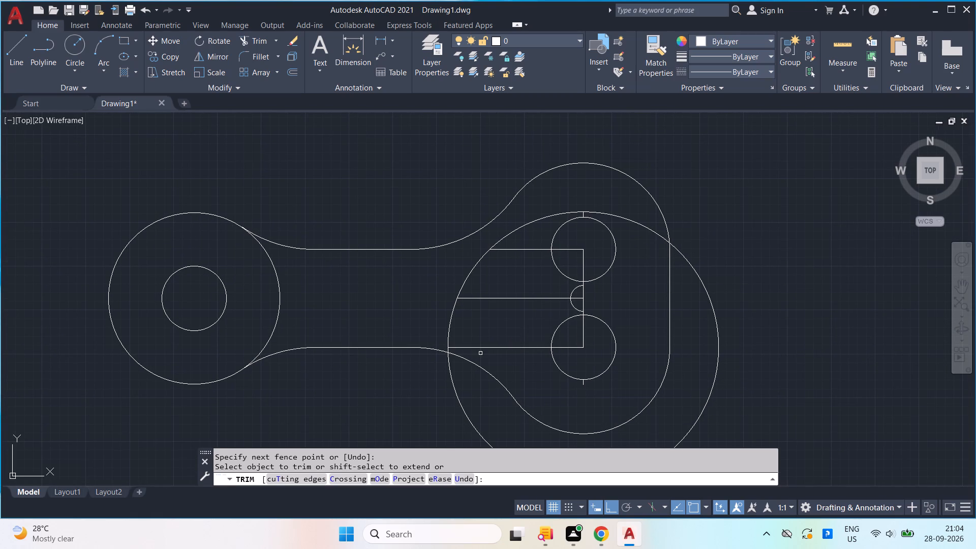
left_click_drag(434, 394, 469, 412)
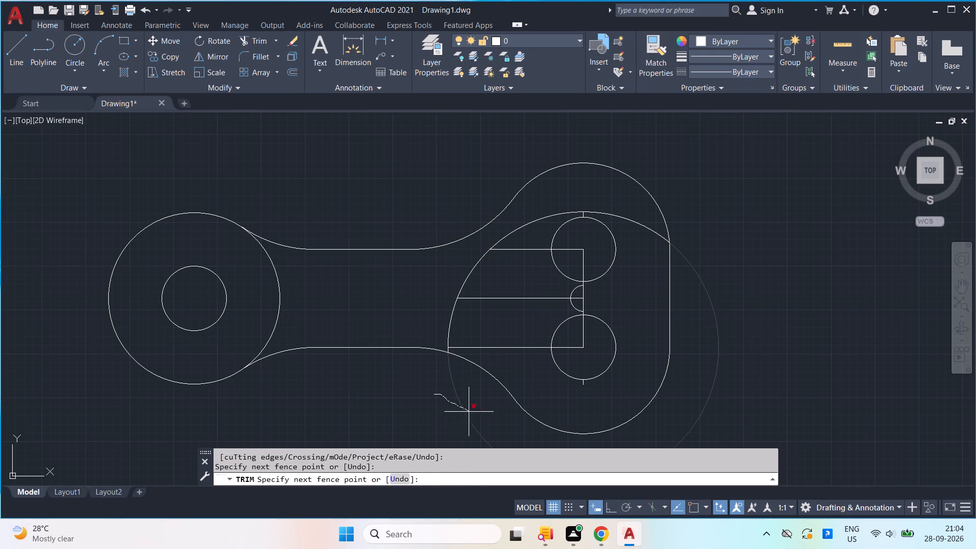
left_click_drag(469, 412, 484, 419)
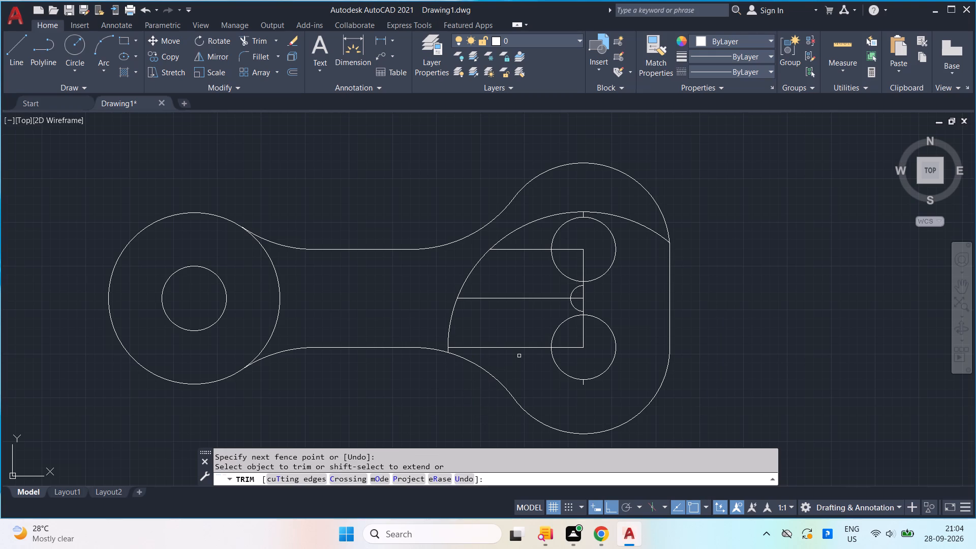
Trim the lower horizontal line between the 38.58 radius arc and the lower hole.
left_click_drag(519, 356, 513, 324)
scroll(570, 339, "up", 1)
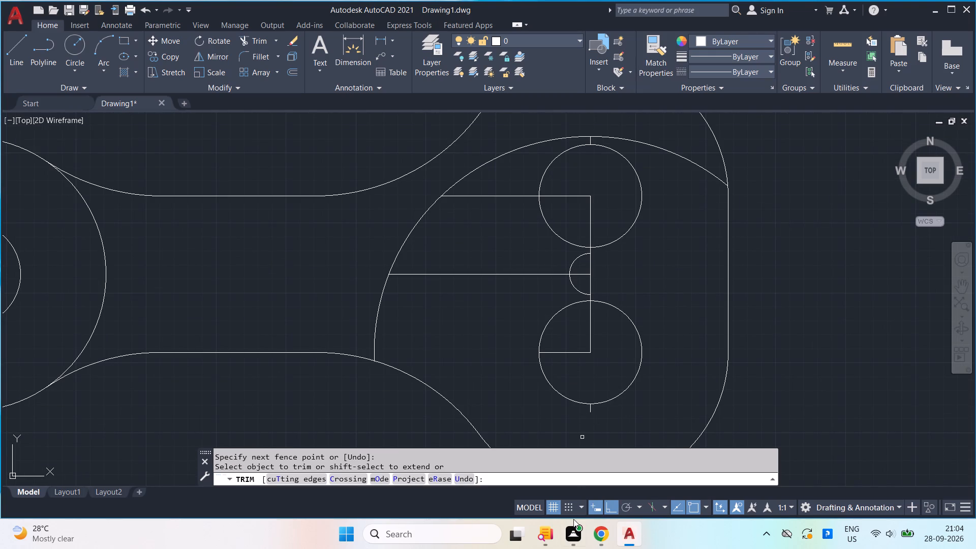
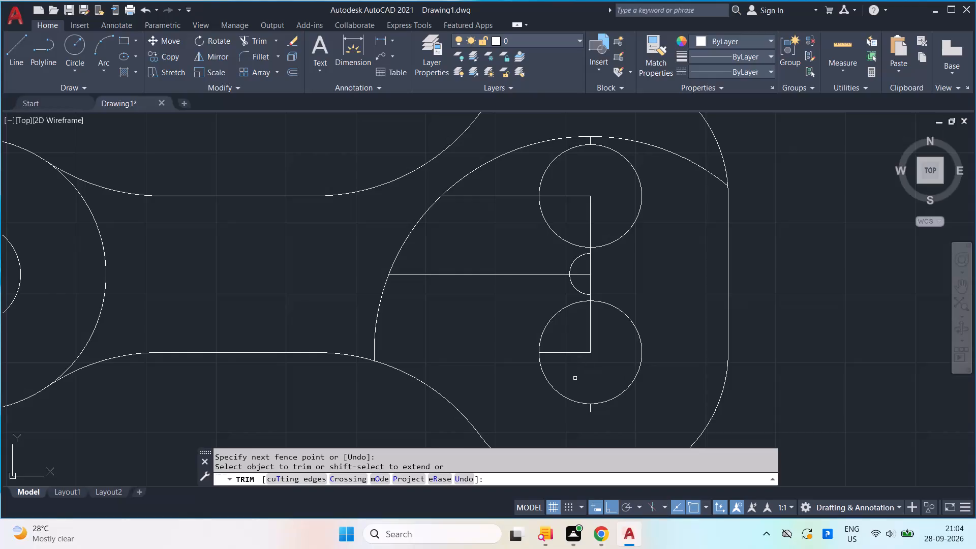
Trim the leftover horizontal and vertical construction lines inside the two holes and between the upper hole and the large arc.
left_click_drag(576, 338, 579, 362)
left_click_drag(588, 212, 579, 232)
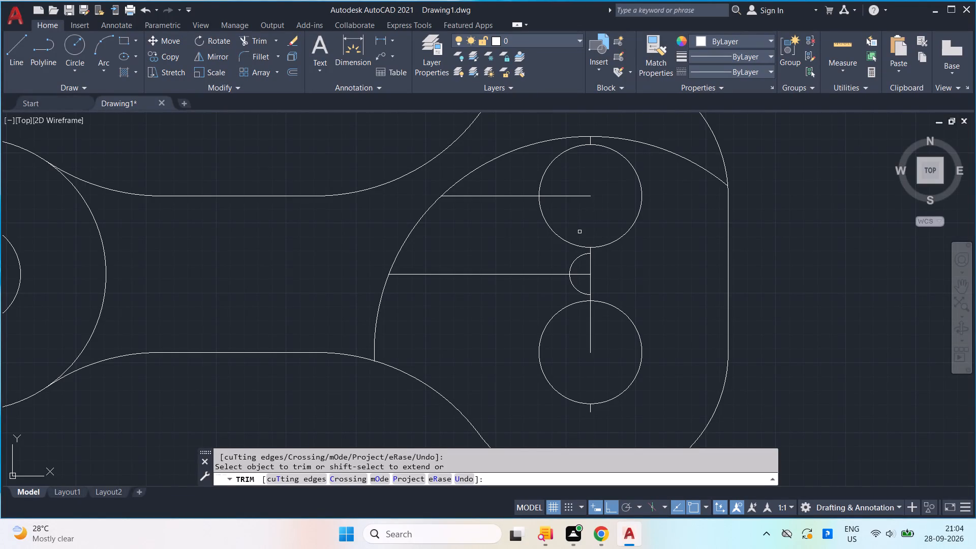
left_click_drag(580, 230, 587, 189)
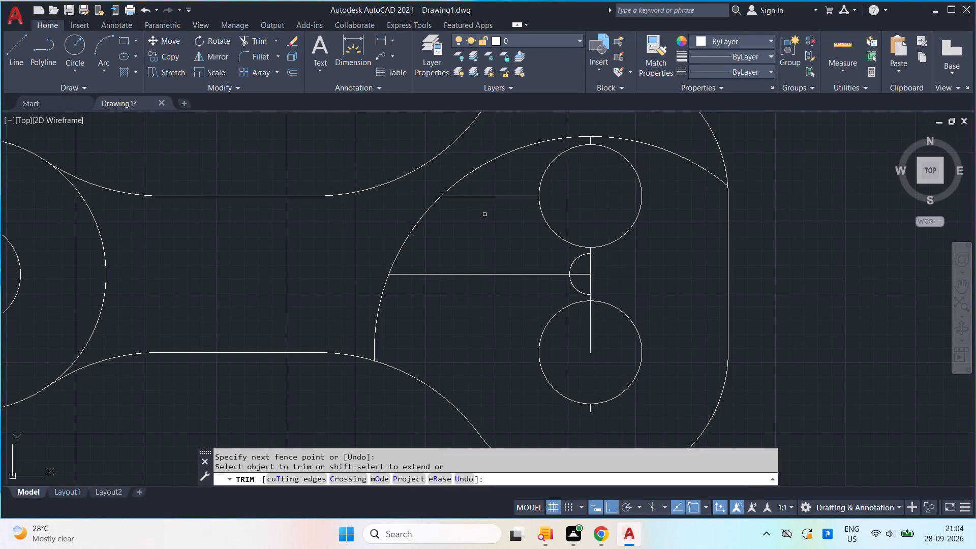
left_click_drag(484, 213, 515, 183)
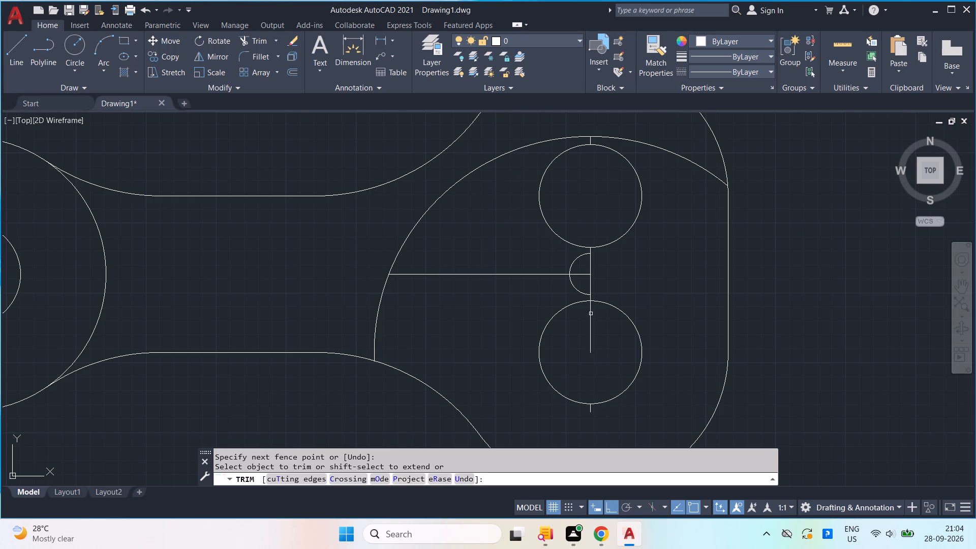
left_click_drag(599, 335, 578, 349)
Trim the large arc where it continues past the short vertical line above the upper hole.
left_click_drag(664, 139, 662, 181)
key("Escape")
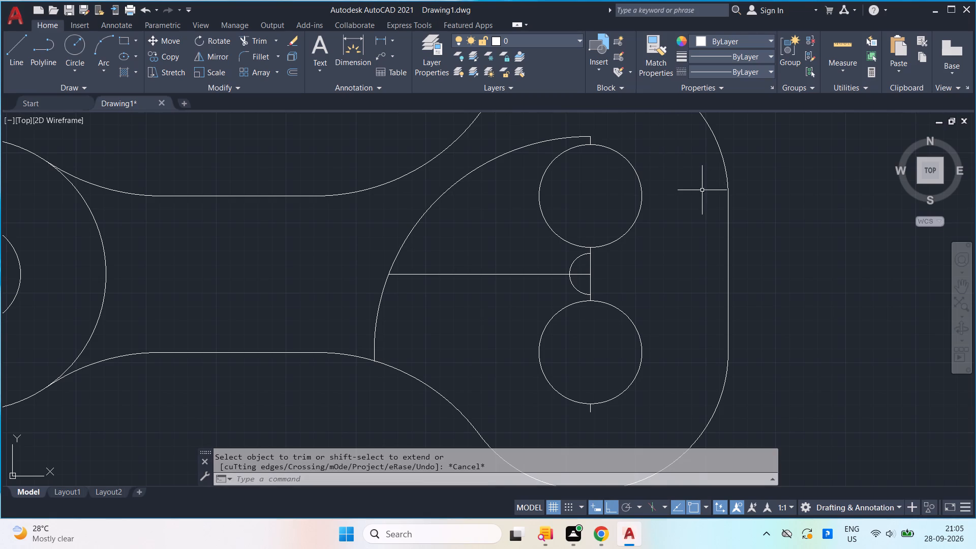
Mirror the large arc about the horizontal centre line, keeping the original.
left_click(507, 197)
left_click(483, 154)
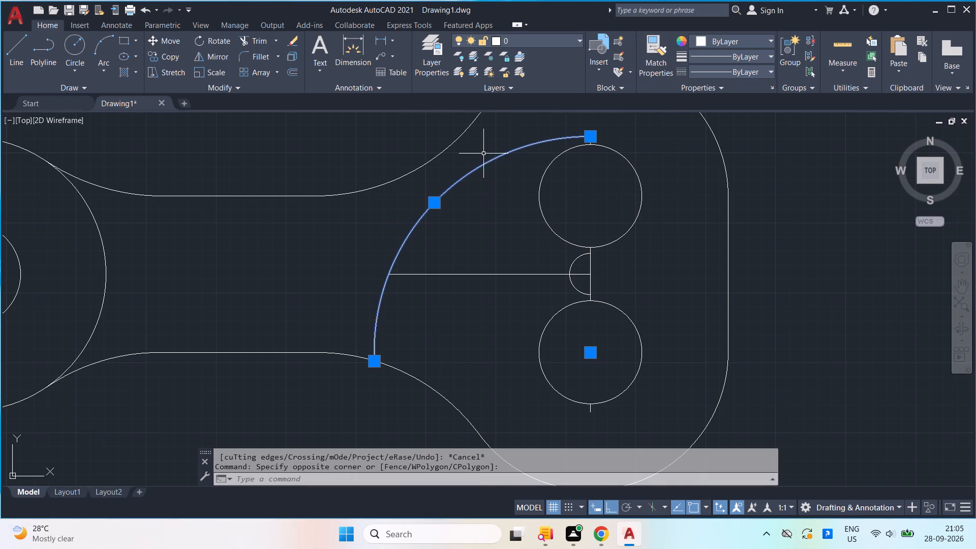
type("mi")
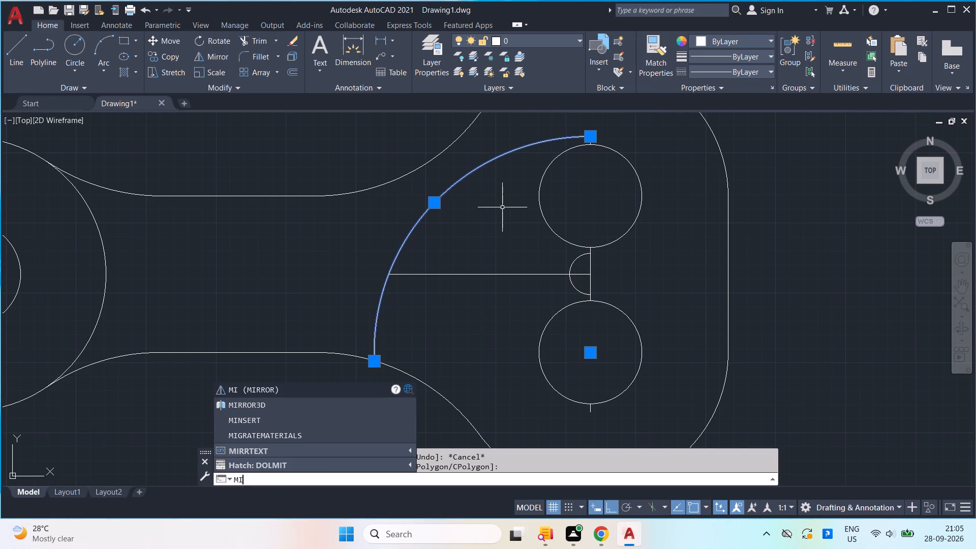
left_click(294, 390)
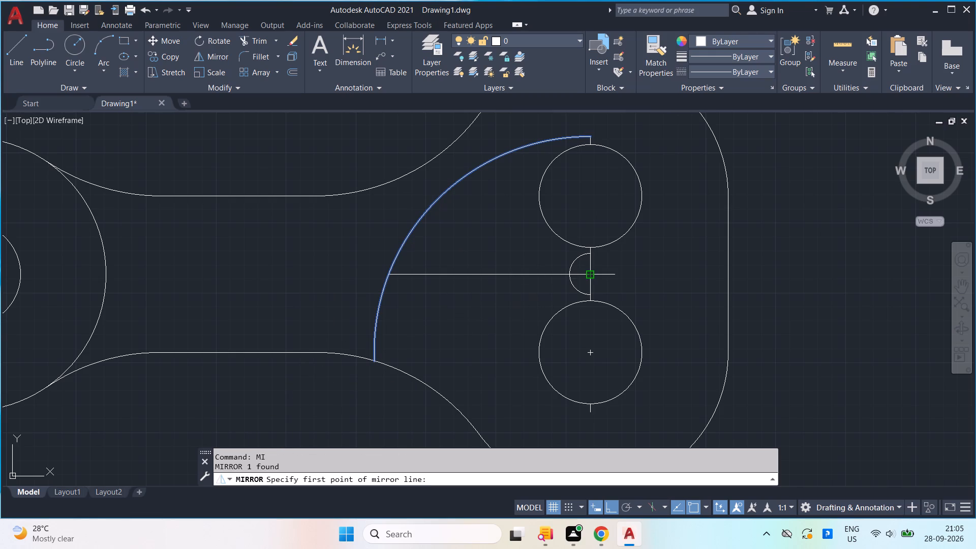
left_click(590, 277)
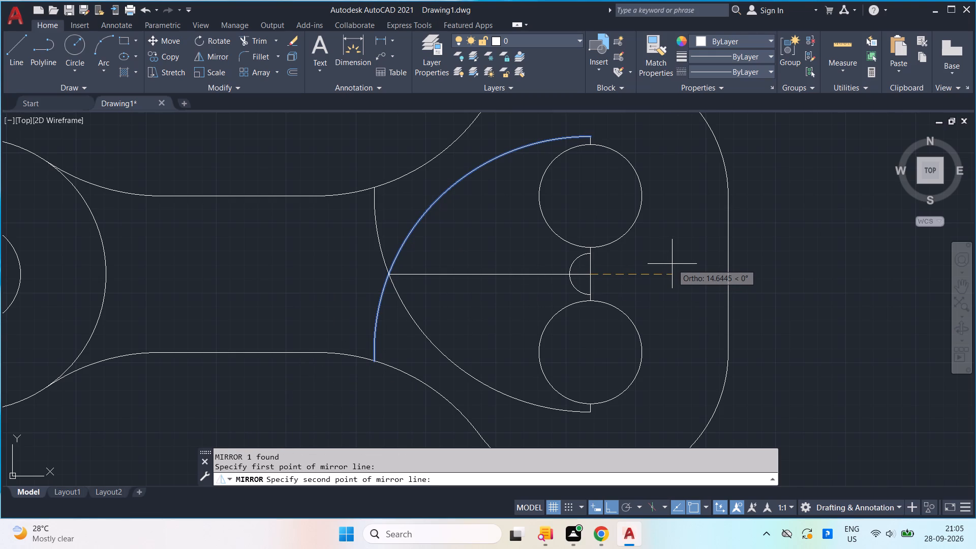
left_click(672, 264)
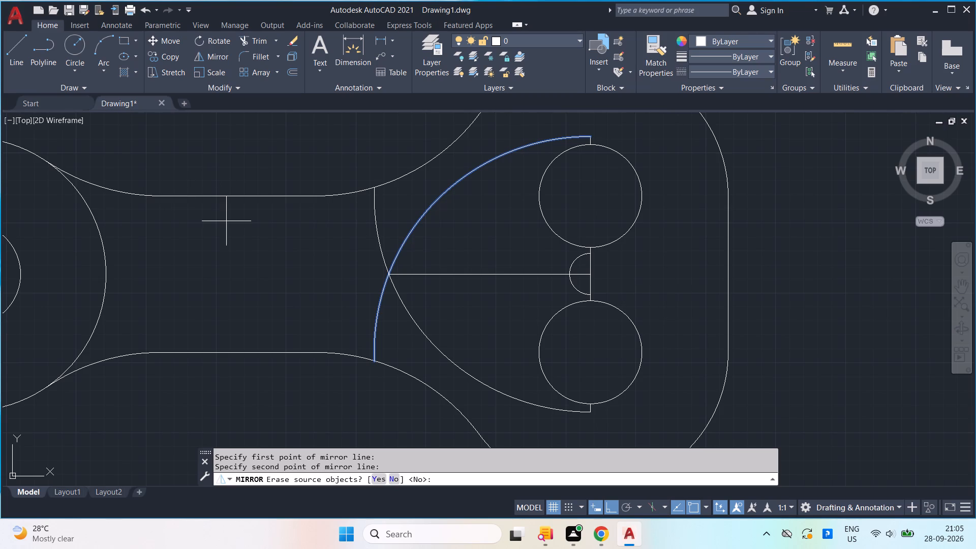
key("Return")
Trim the ends of the two mirrored arcs beyond their crossing so they meet at a point on the centre line.
type("tr")
key("Return")
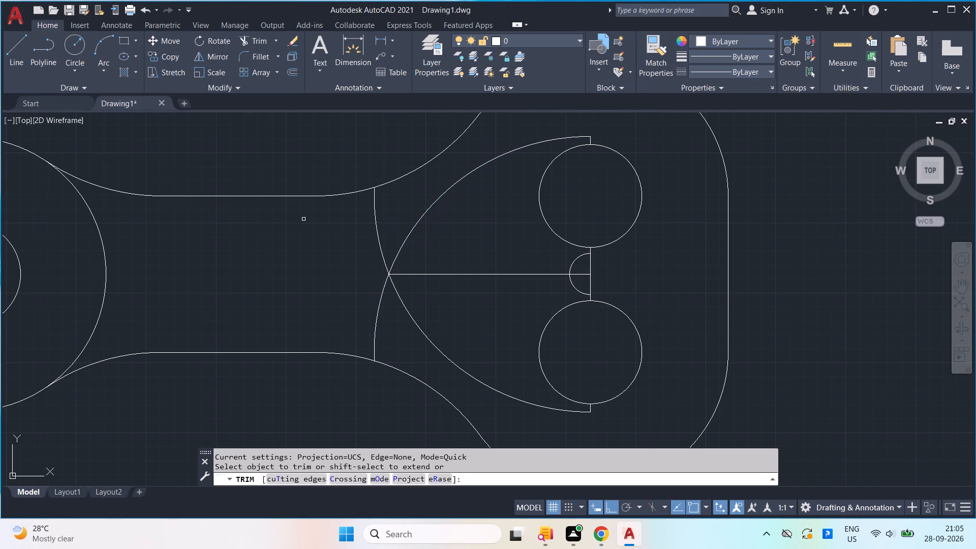
left_click_drag(392, 204, 372, 228)
left_click_drag(387, 280, 381, 289)
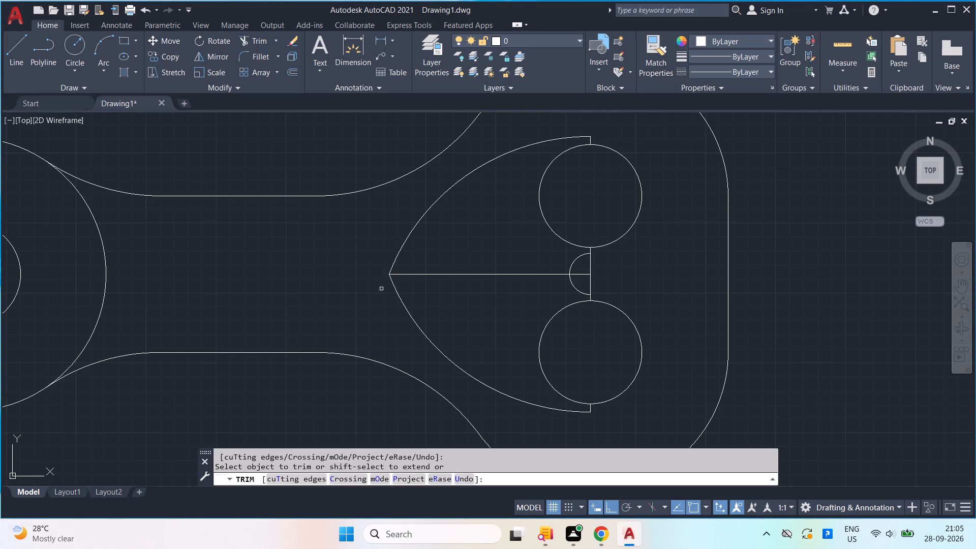
left_click_drag(381, 289, 381, 291)
scroll(500, 312, "down", 2)
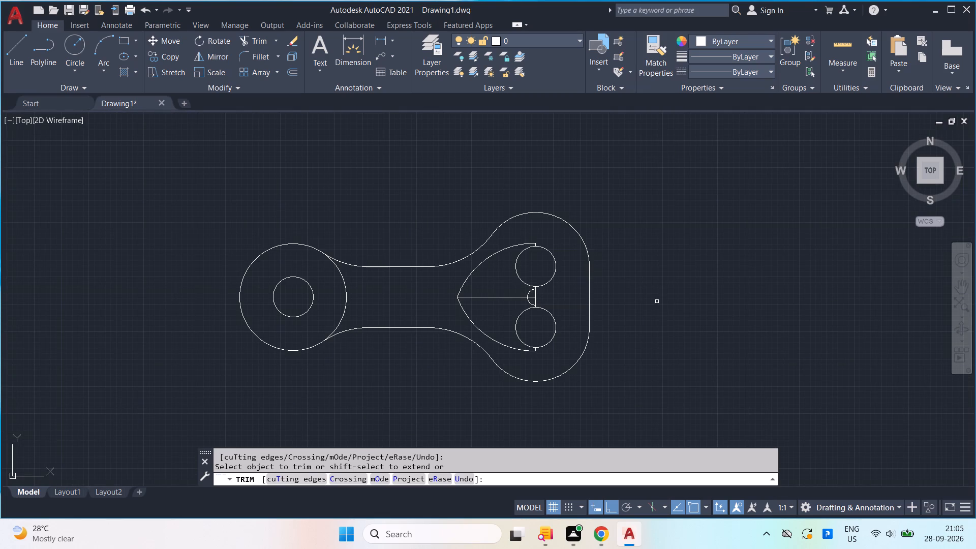
scroll(621, 311, "up", 1)
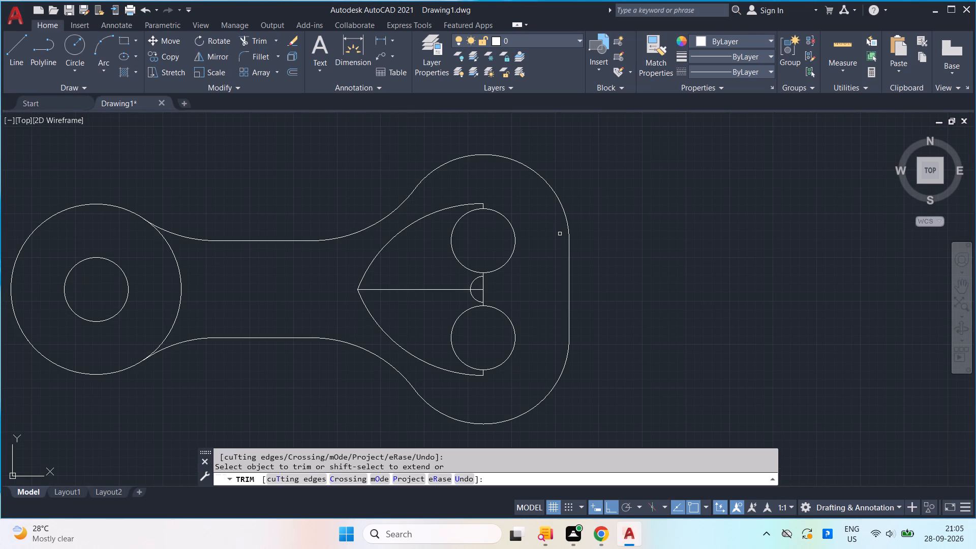
key("Escape")
key("Escape")
Draw a vertical line from the top of the upper hole to the bottom of the lower hole.
key("l")
key("Return")
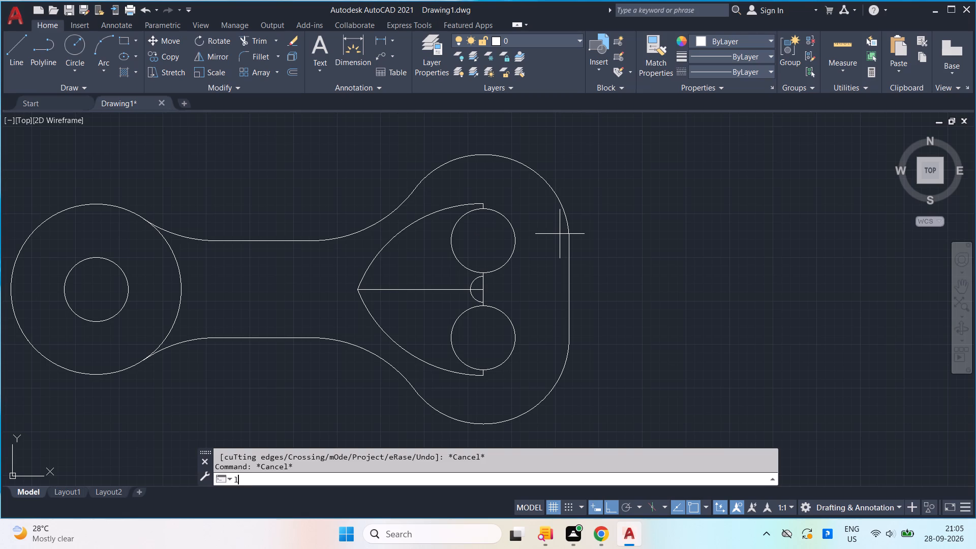
left_click(481, 212)
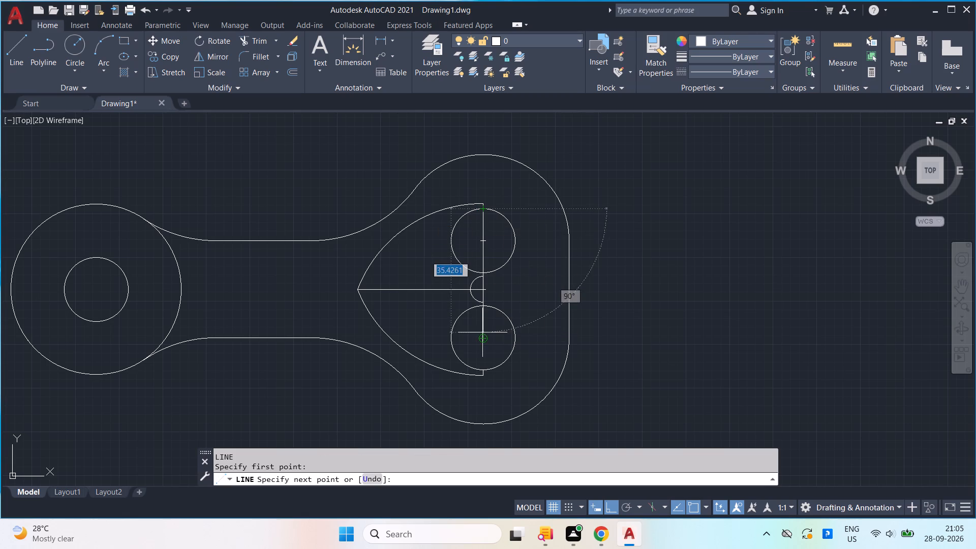
left_click(481, 371)
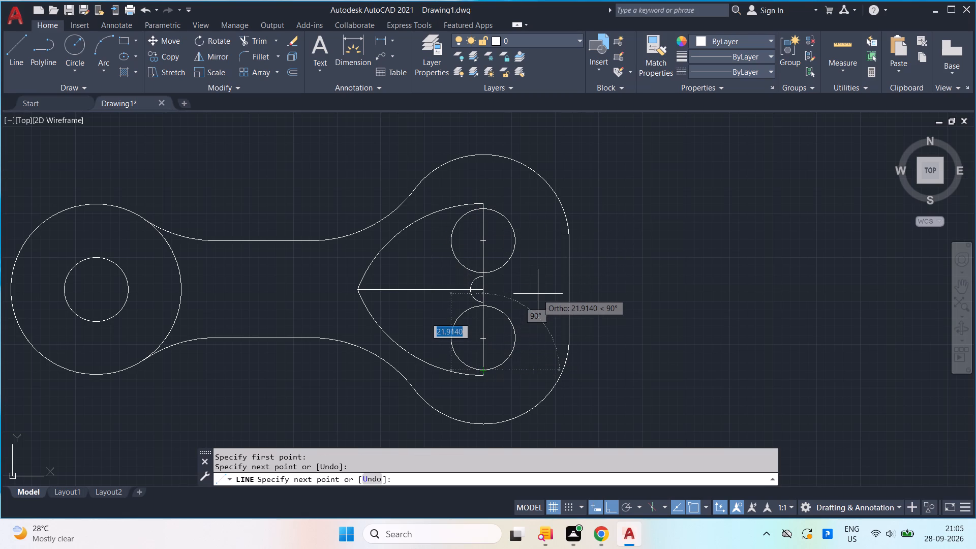
key("space")
Trim away the halves of the upper and lower holes that lie inside the pointed arc profile, cutting at the vertical line.
type("tr")
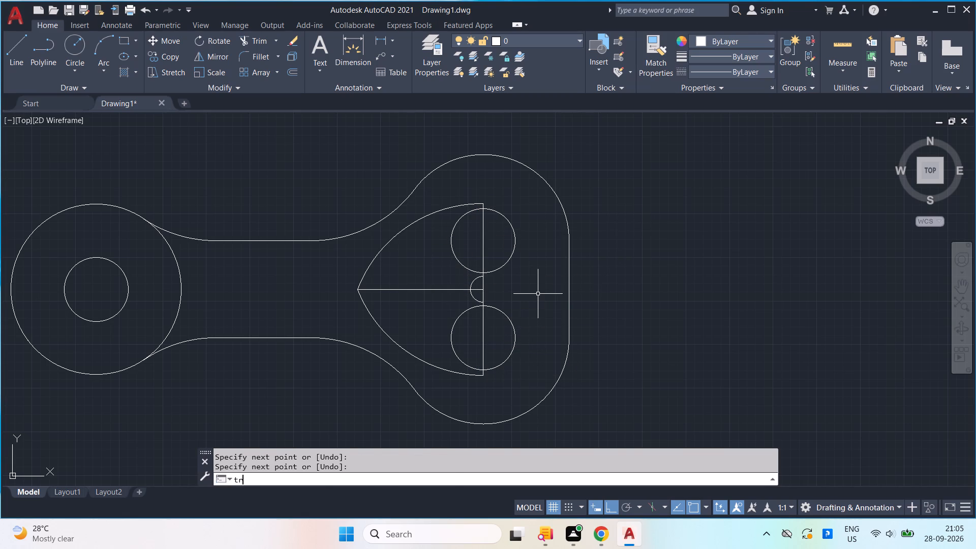
key("Return")
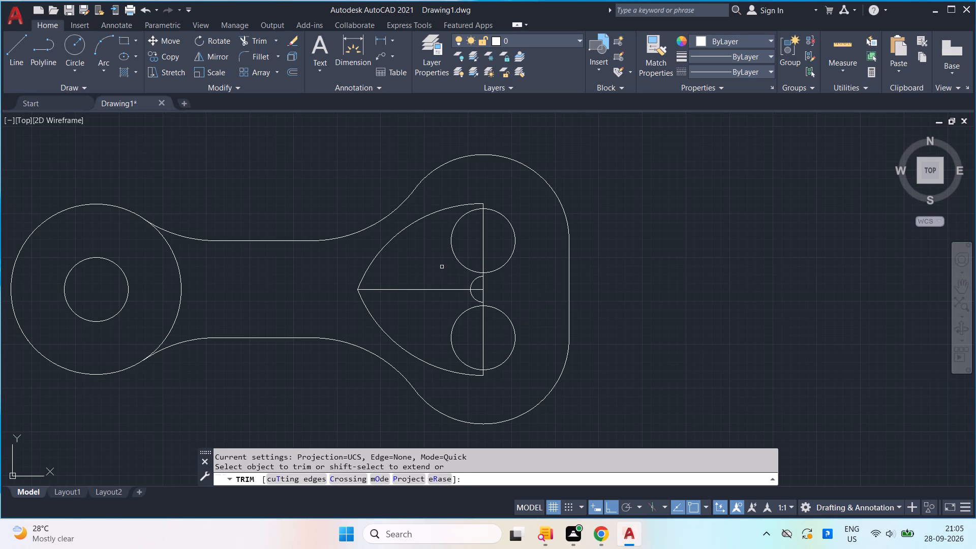
left_click_drag(442, 266, 466, 248)
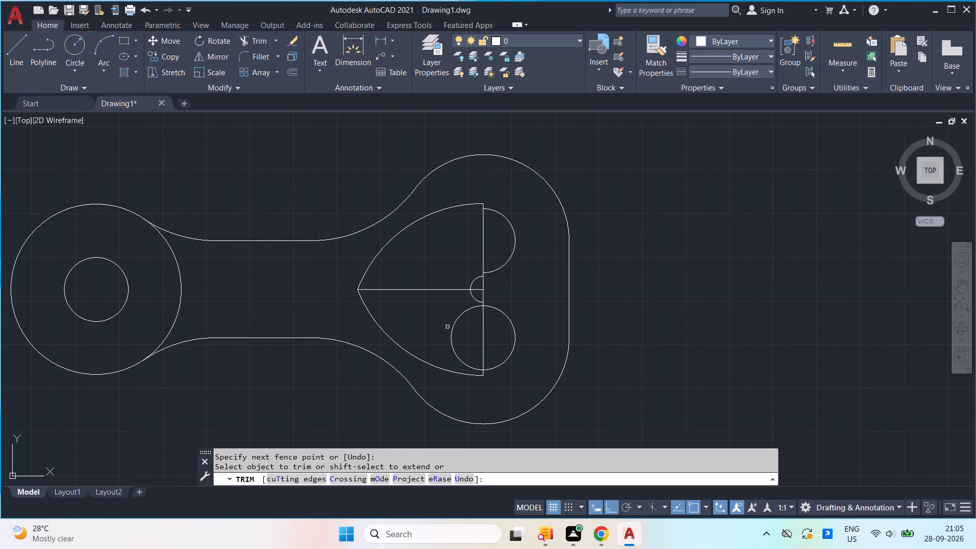
left_click_drag(446, 334, 459, 343)
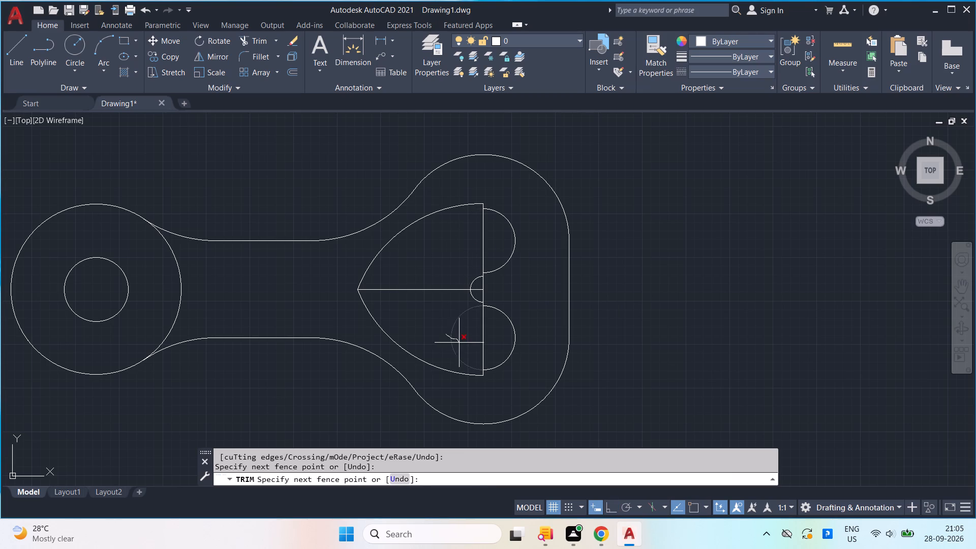
left_click_drag(459, 343, 462, 345)
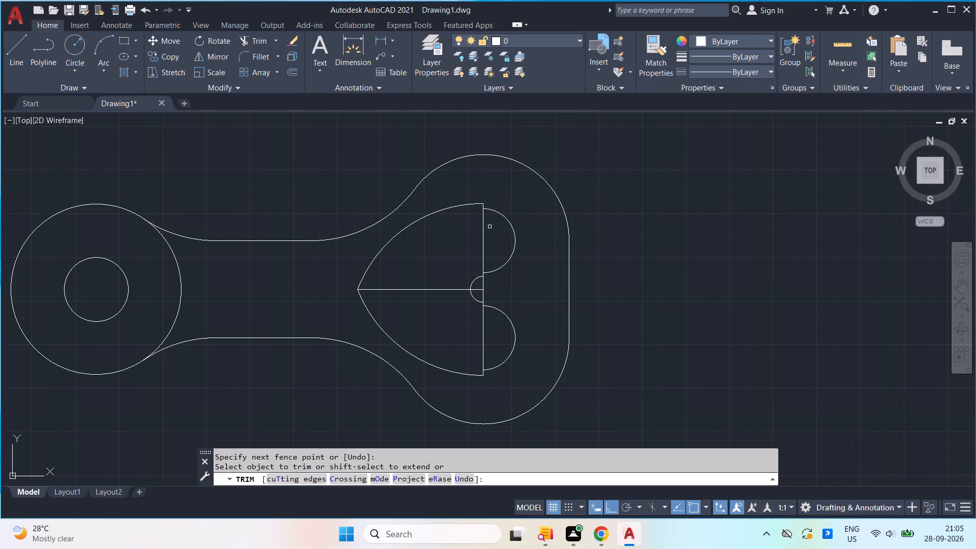
Trim the horizontal centre line inside the pointed profile, including the piece within the small semicircle.
left_click_drag(427, 248, 447, 317)
scroll(473, 291, "up", 3)
left_click_drag(471, 274, 482, 295)
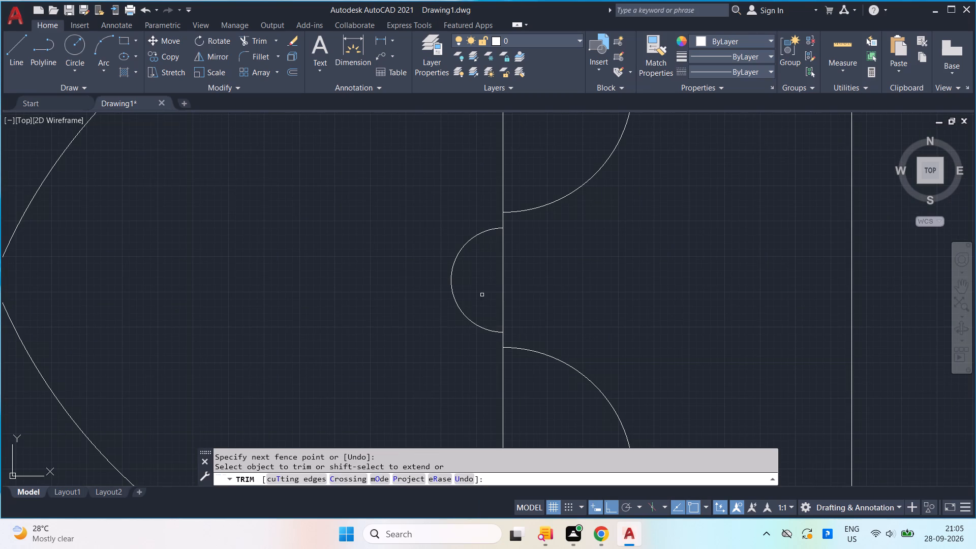
Trim the vertical line segments that close off the upper and lower large semicircles.
scroll(499, 291, "down", 2)
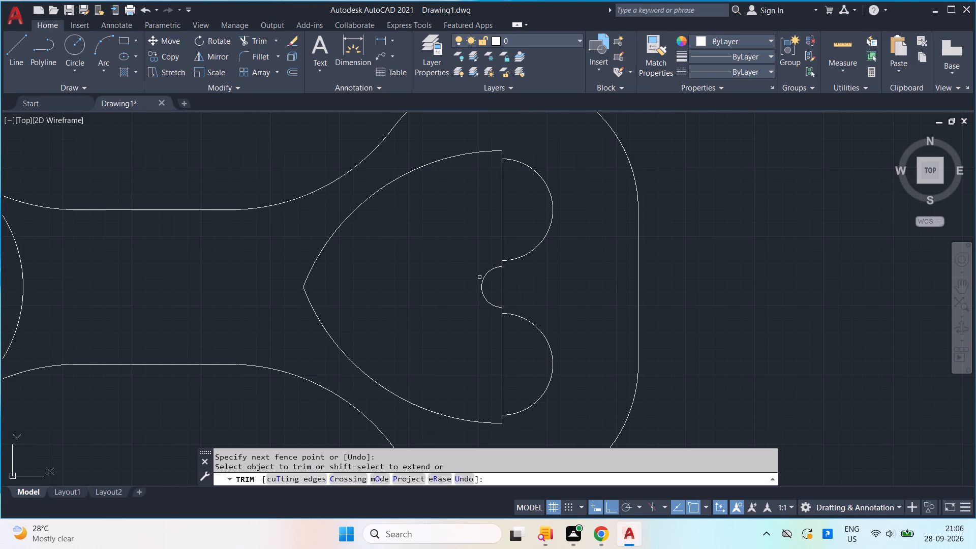
left_click_drag(493, 226, 510, 228)
left_click_drag(466, 336, 478, 347)
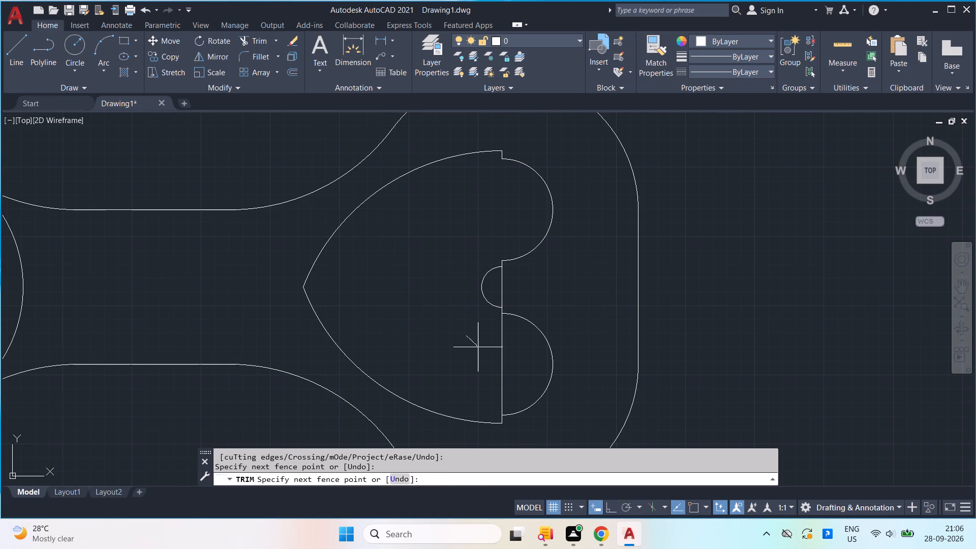
left_click_drag(478, 347, 515, 362)
scroll(514, 359, "down", 2)
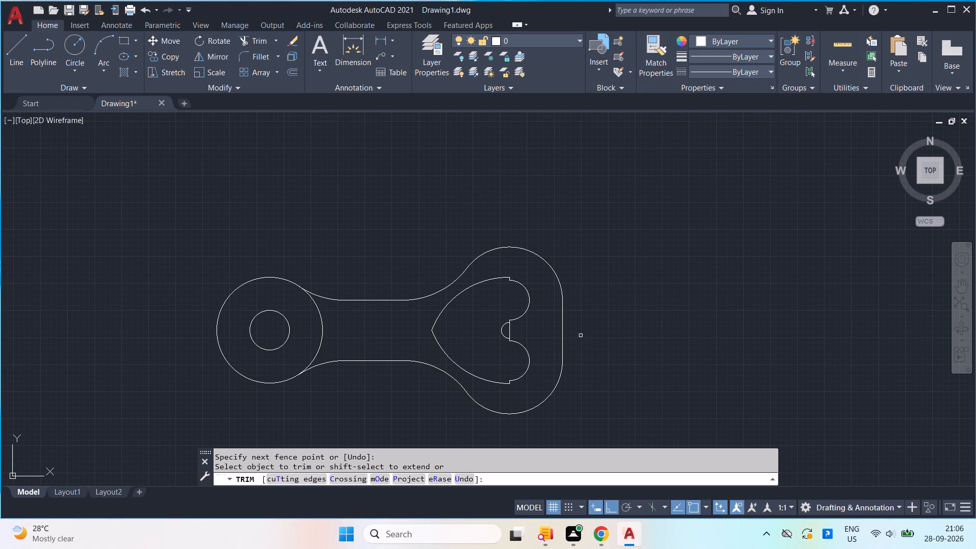
key("Escape")
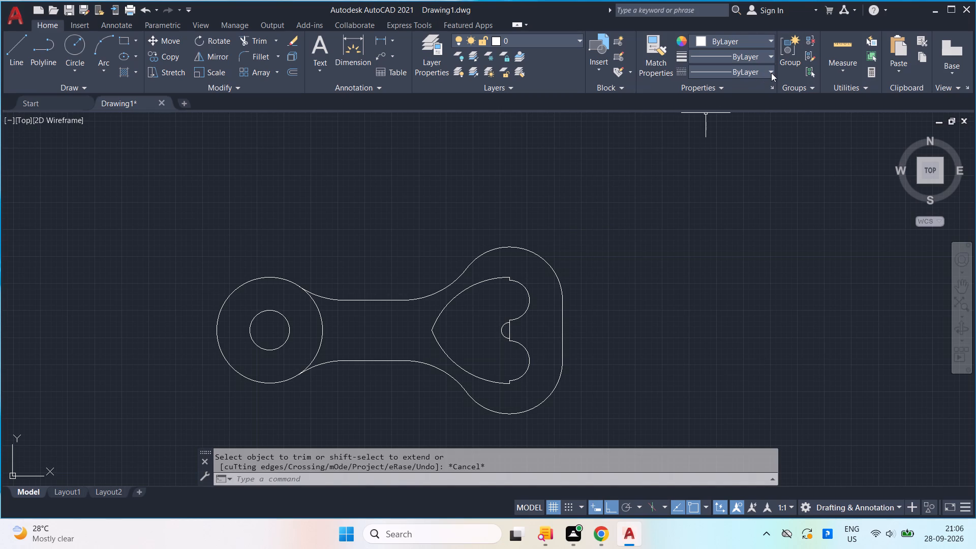
Load the ACAD_ISO08W100 (ISO long-dash short-dash) linetype from acad.lin into the drawing.
left_click(743, 73)
left_click(740, 125)
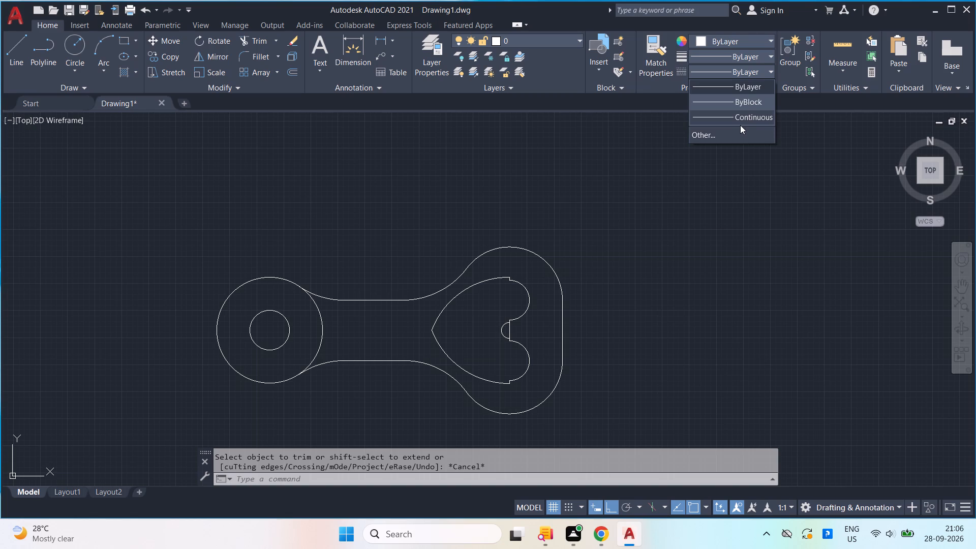
left_click(751, 73)
left_click(748, 136)
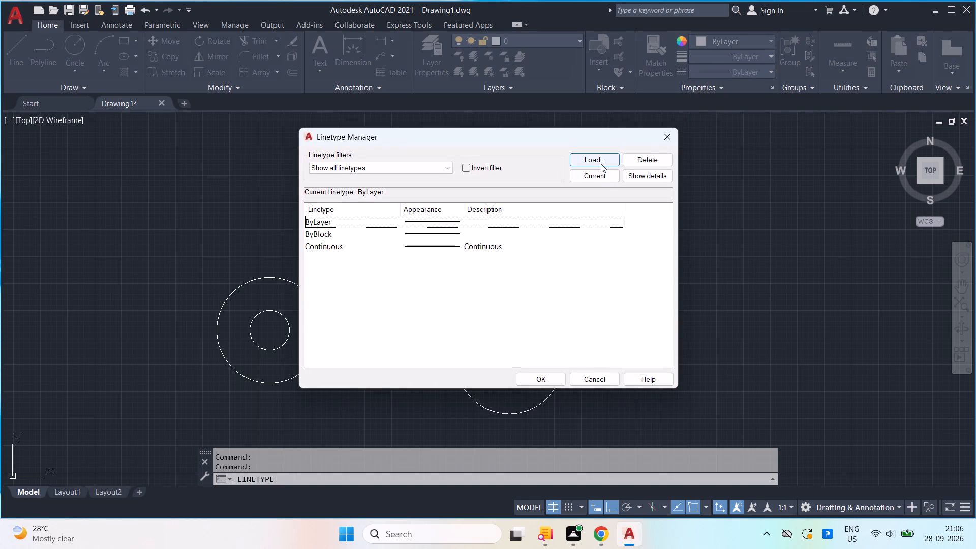
left_click(601, 164)
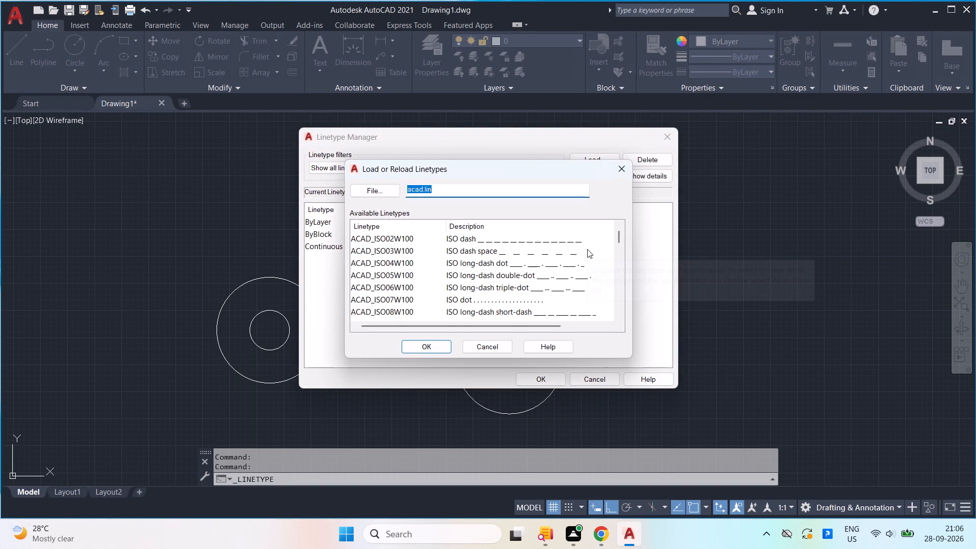
scroll(587, 249, "down", 1)
scroll(575, 245, "up", 1)
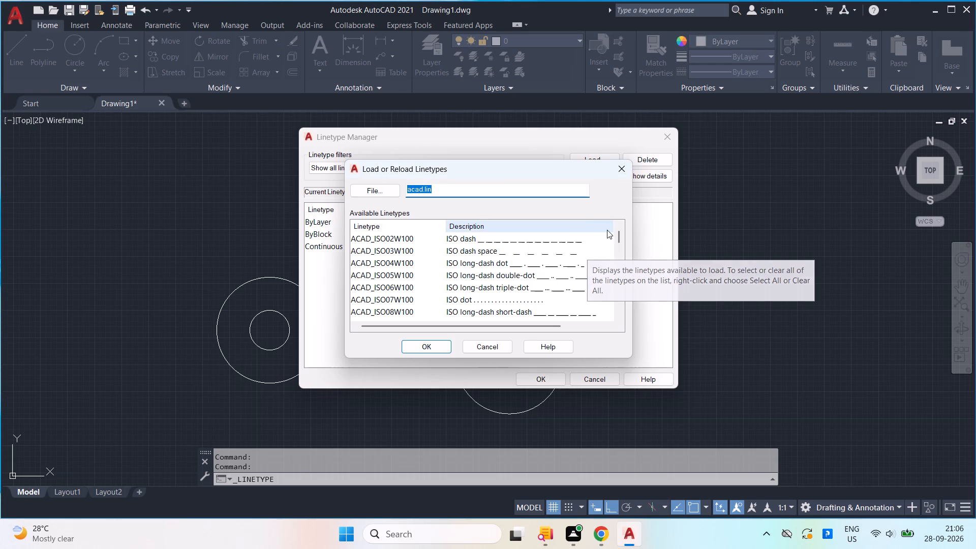
left_click_drag(616, 237, 616, 248)
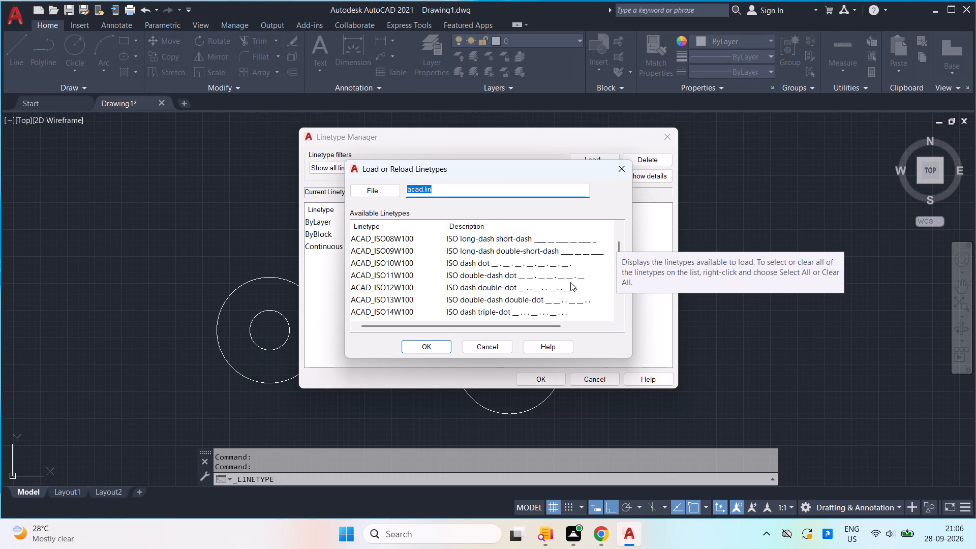
scroll(570, 280, "down", 1)
scroll(557, 271, "up", 1)
left_click(548, 237)
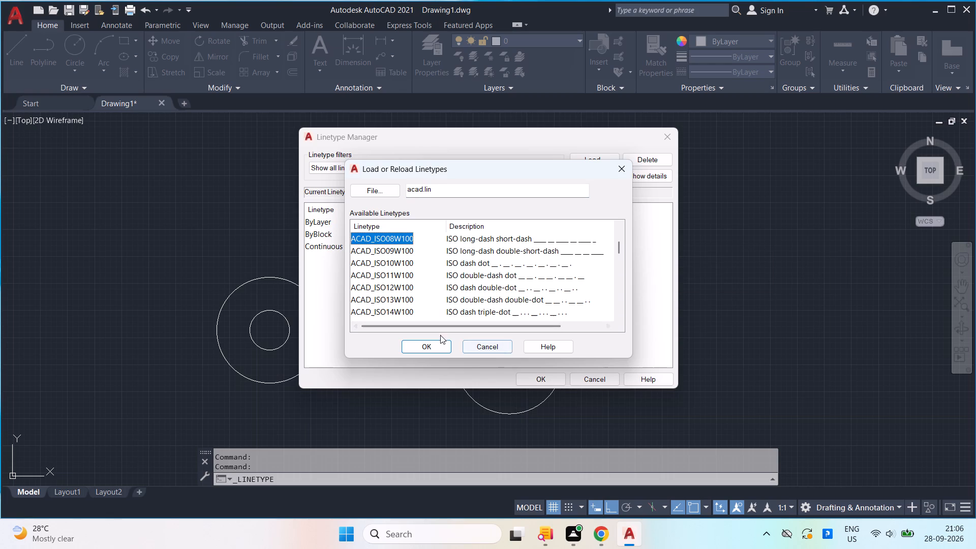
left_click(431, 348)
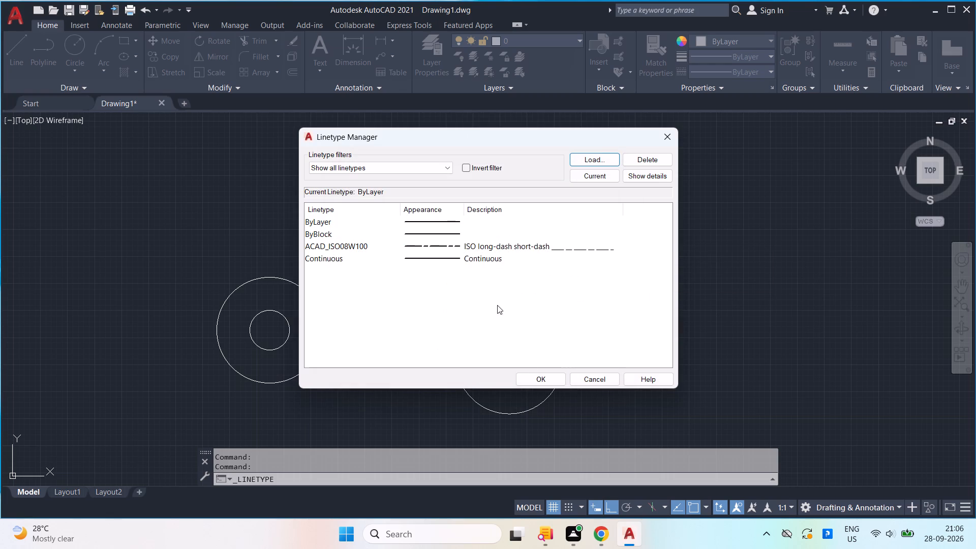
left_click(528, 373)
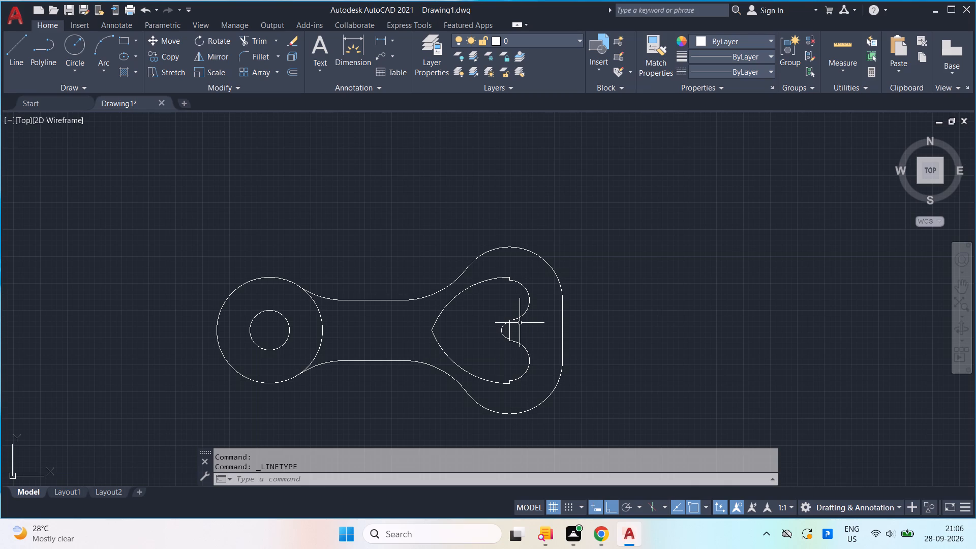
Trim the vertical line segment that closes off the small semicircle between the two lobes of the heart-shaped cut-out.
scroll(525, 329, "up", 2)
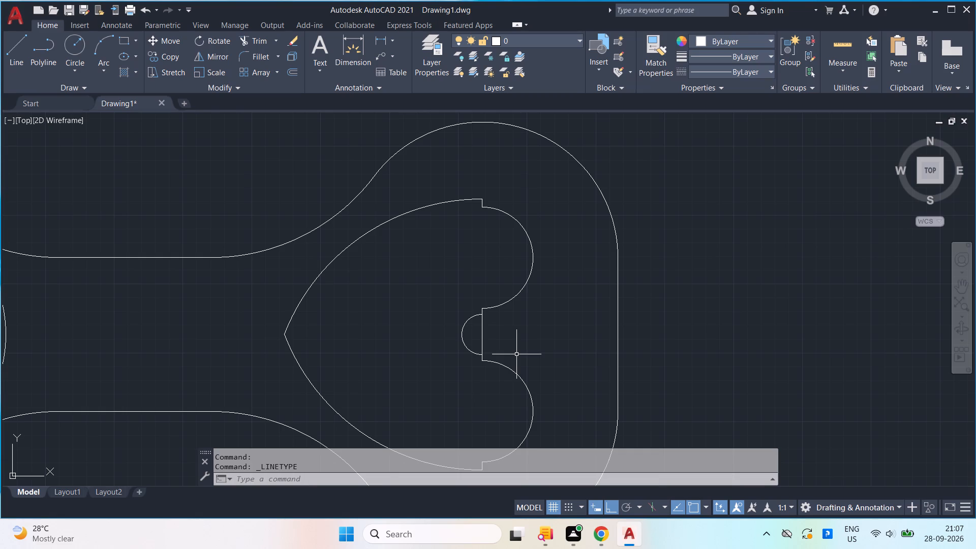
type("tr")
key("Return")
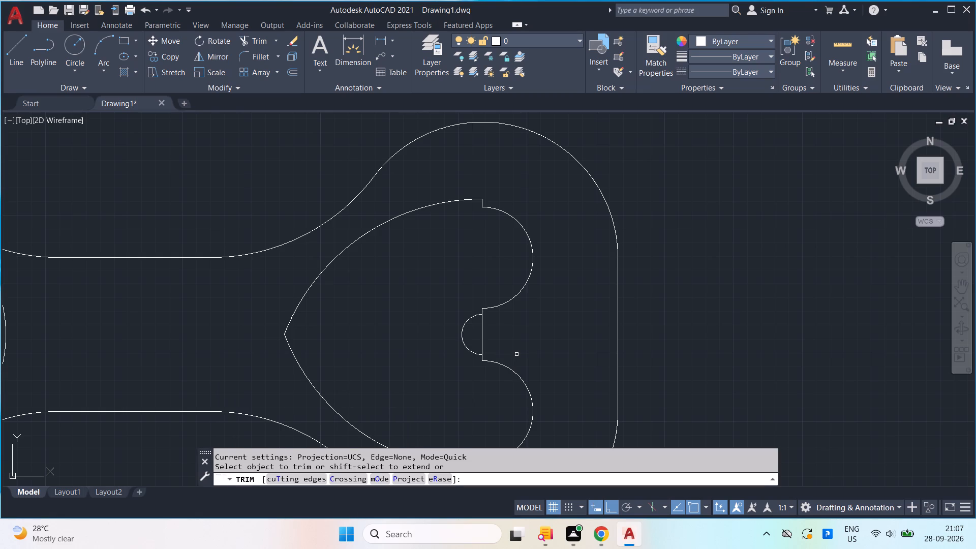
left_click_drag(475, 337, 487, 332)
left_click_drag(487, 332, 478, 344)
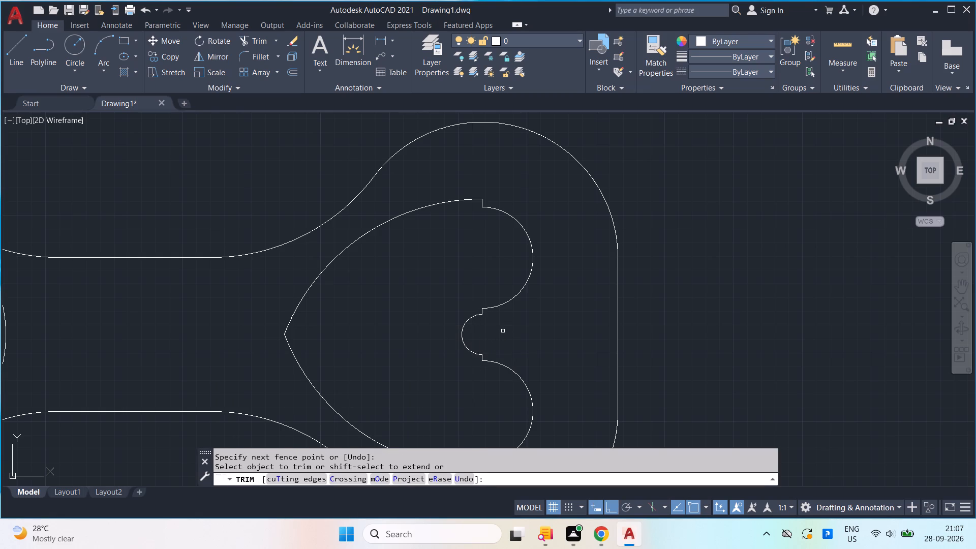
key("Escape")
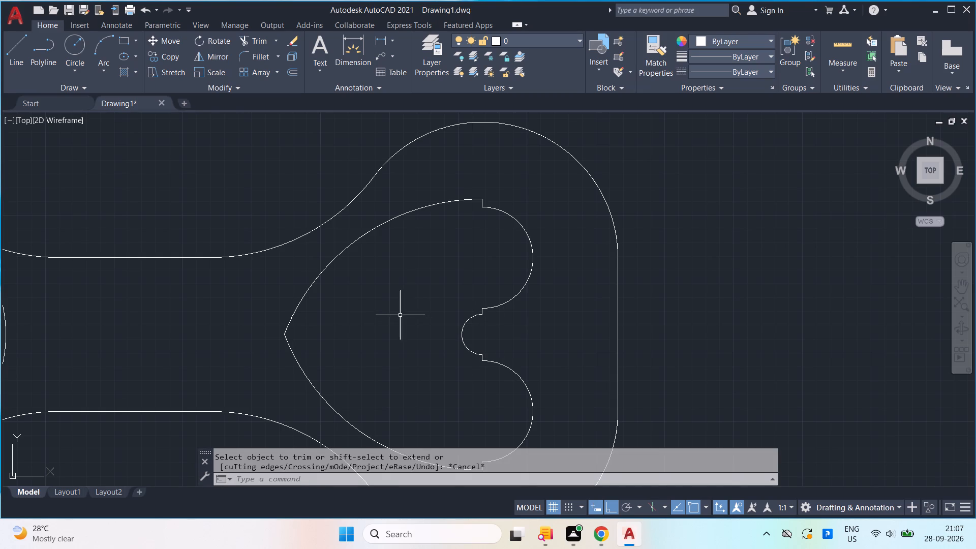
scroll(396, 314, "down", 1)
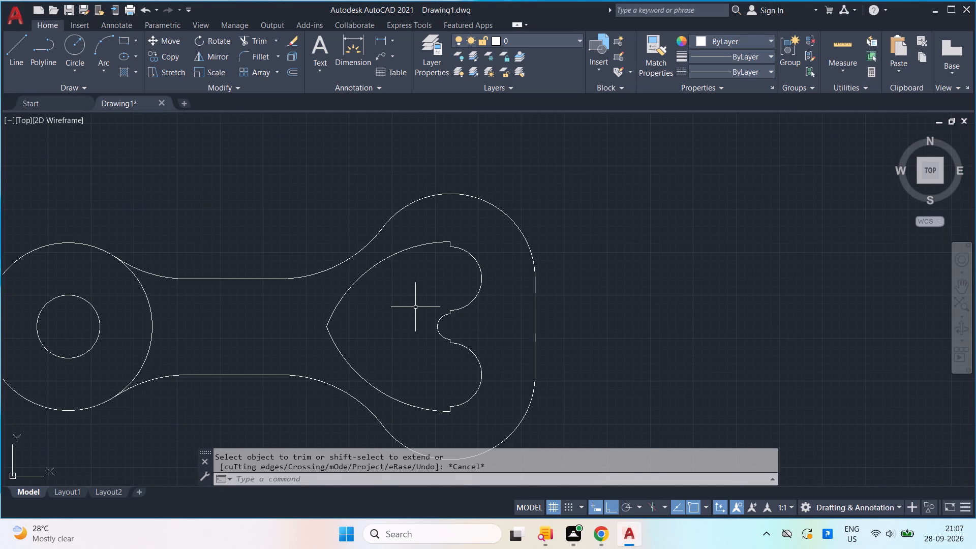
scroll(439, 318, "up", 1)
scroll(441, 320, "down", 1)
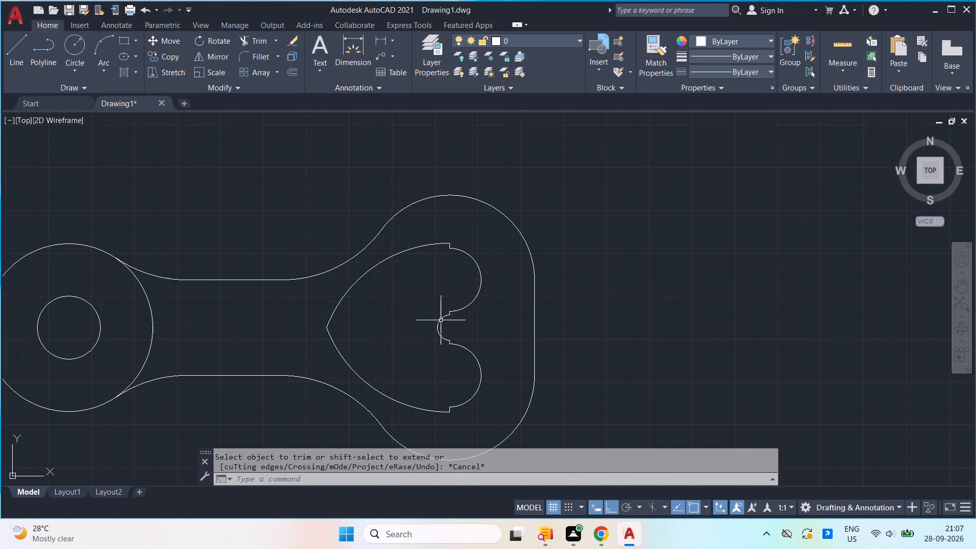
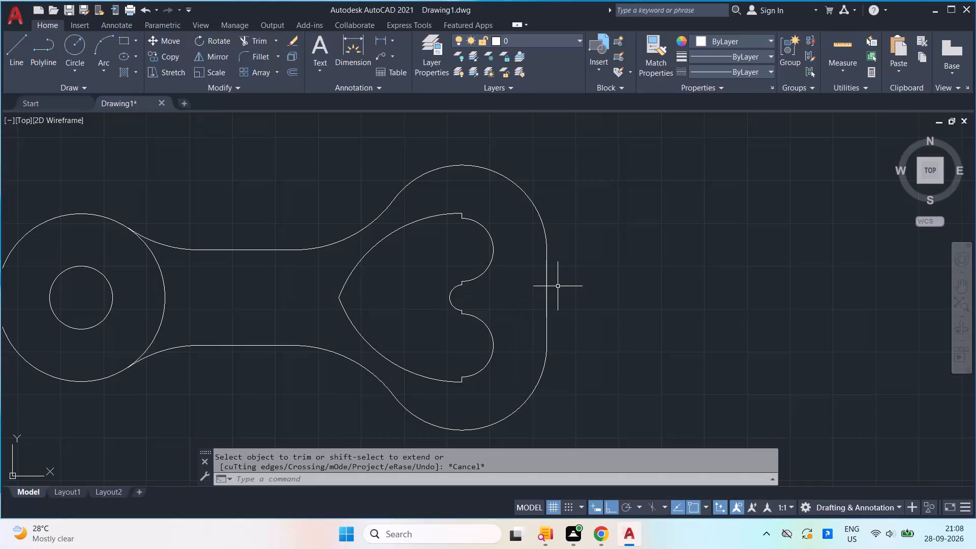
Draw a vertical centre line in the ACAD_ISO08W100 linetype through the heart cut-out's lobe centres, extending slightly beyond its upper and lower edges.
left_click(758, 71)
left_click(758, 118)
key("l")
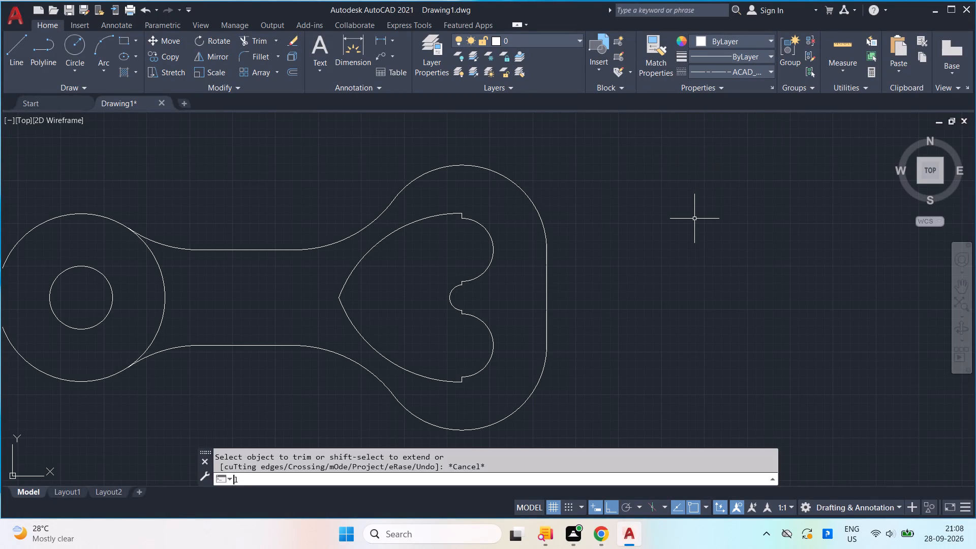
key("Return")
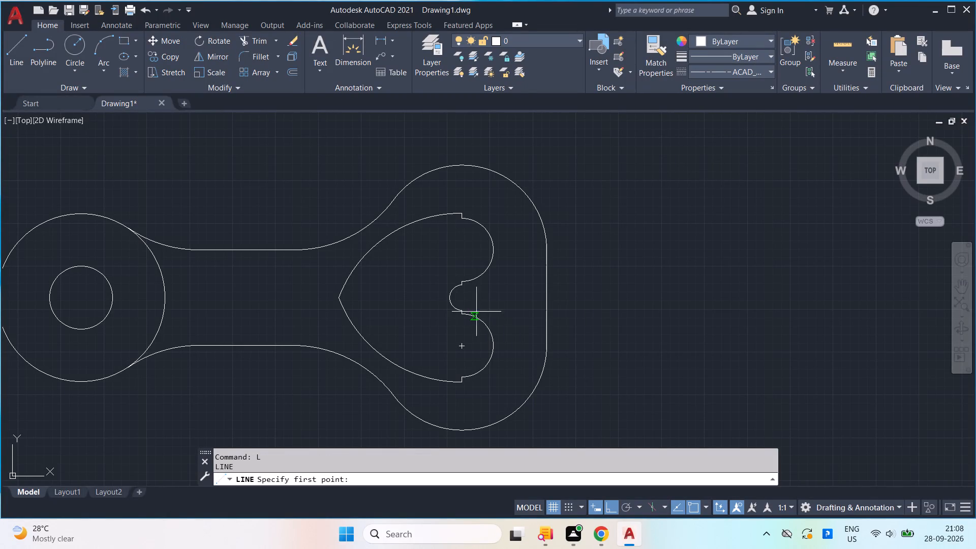
scroll(472, 307, "up", 1)
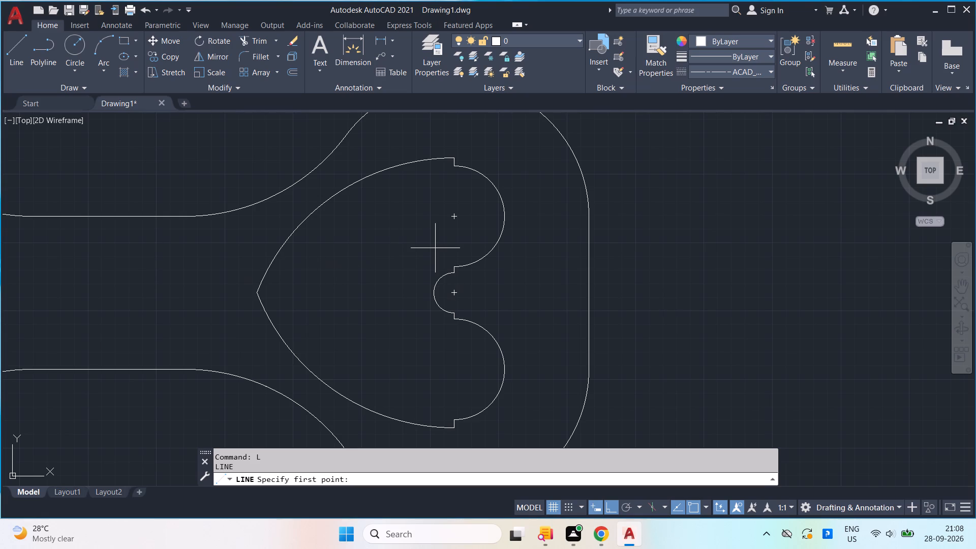
left_click(453, 144)
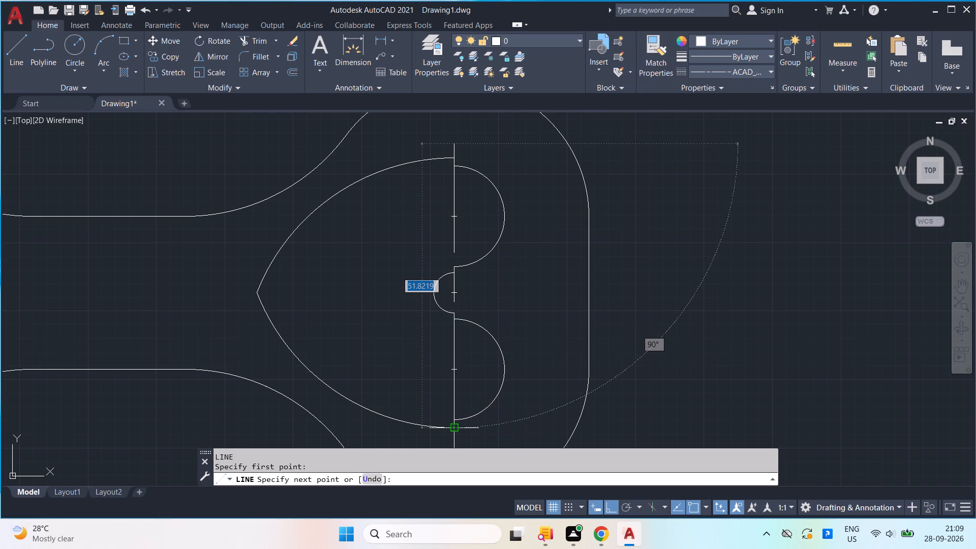
middle_click_drag(453, 428, 462, 343)
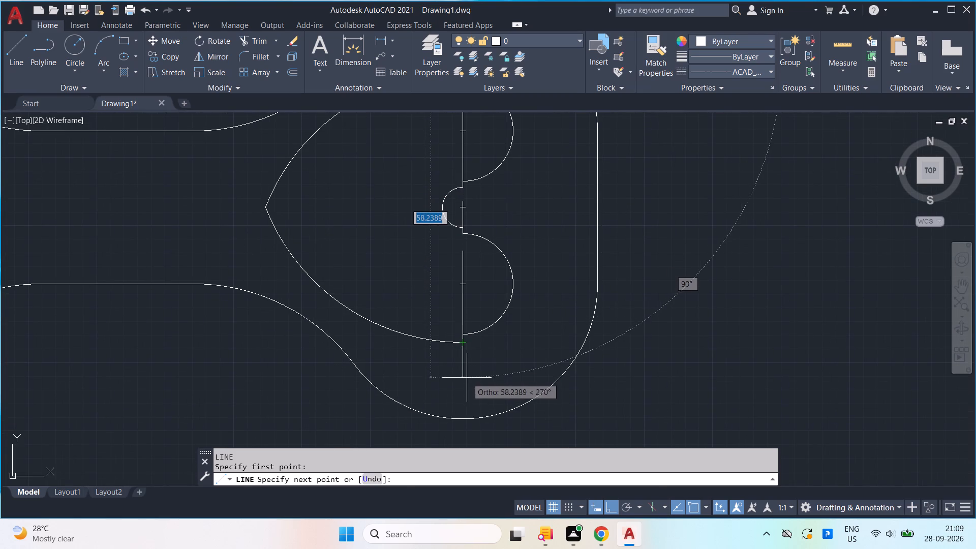
left_click(467, 381)
key("space")
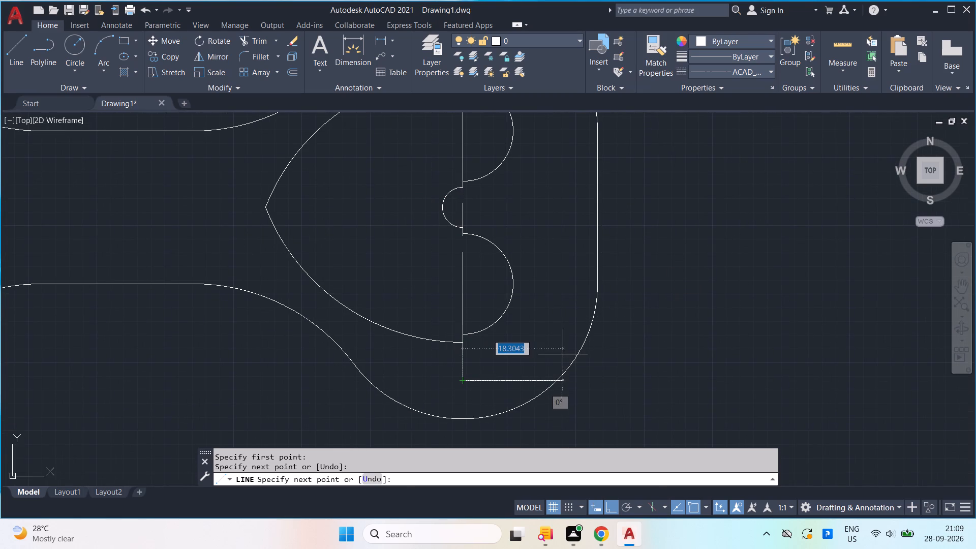
Draw a horizontal centre line from just outside the round end, through the hole centre, to just past the lobes of the heart cut-out.
key("space")
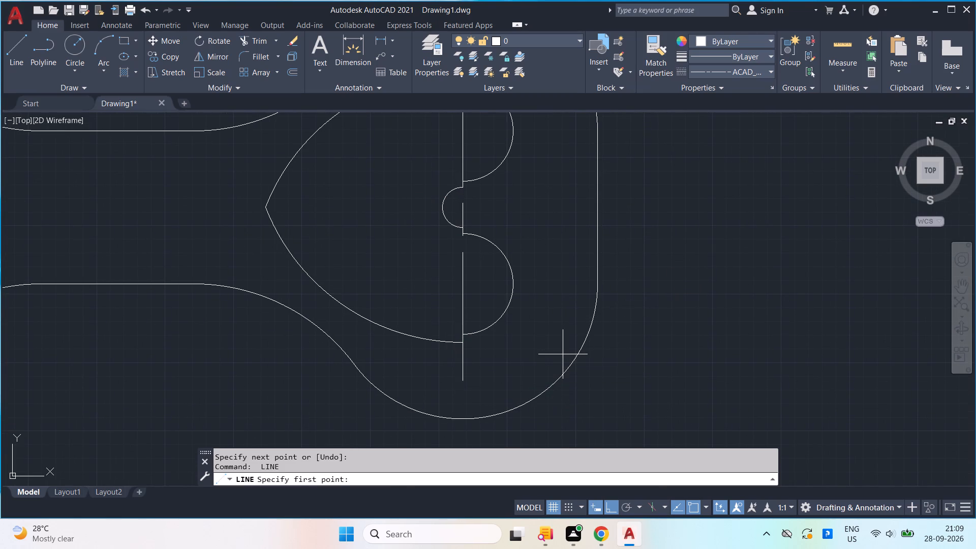
scroll(523, 332, "down", 1)
middle_click_drag(38, 290, 103, 290)
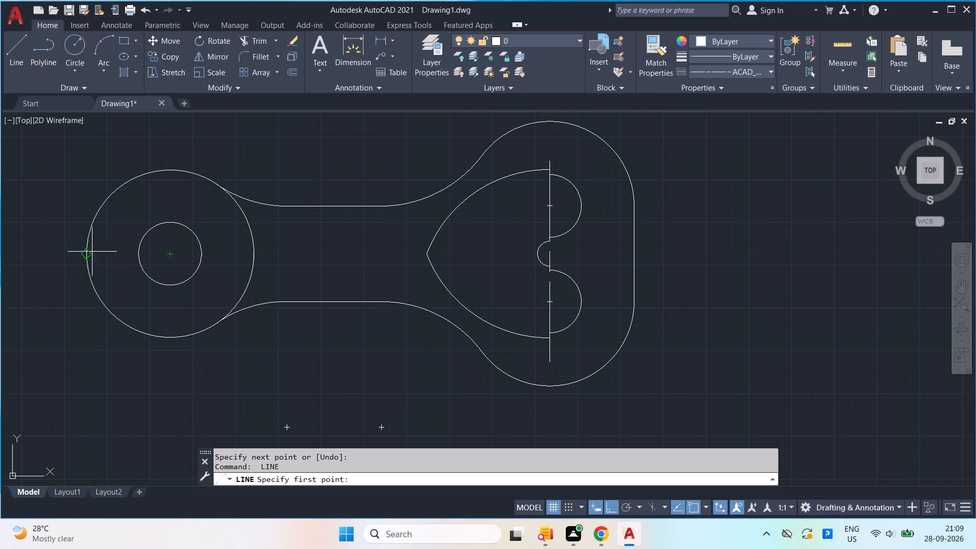
left_click(69, 251)
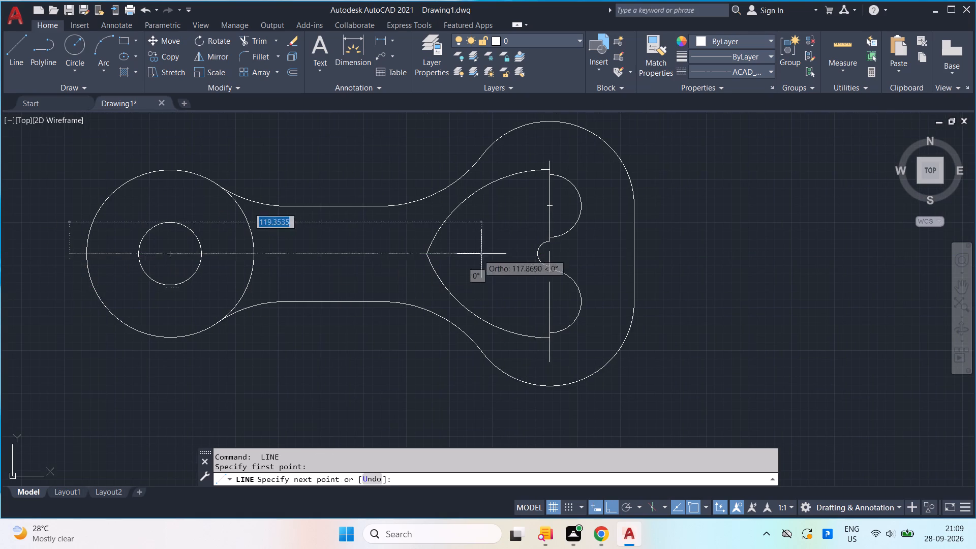
left_click(608, 251)
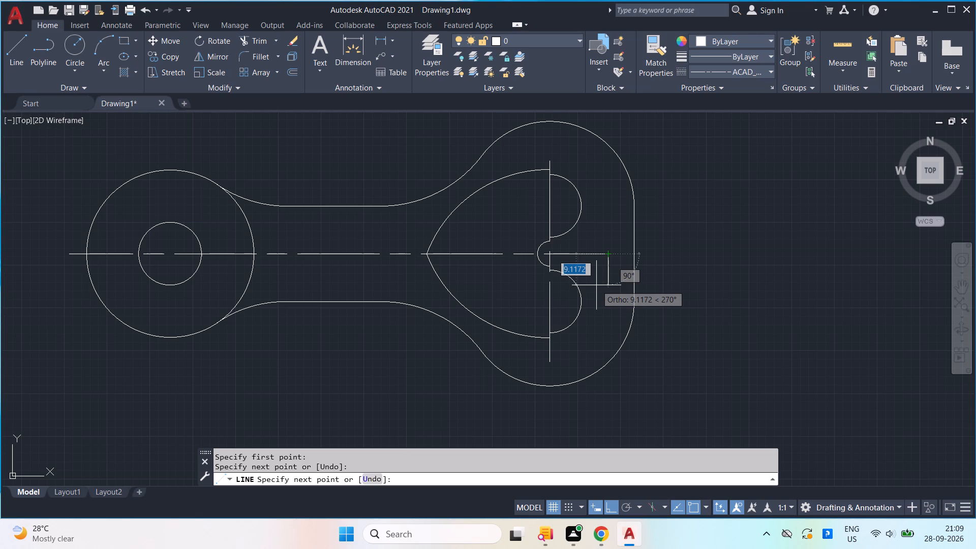
key("space")
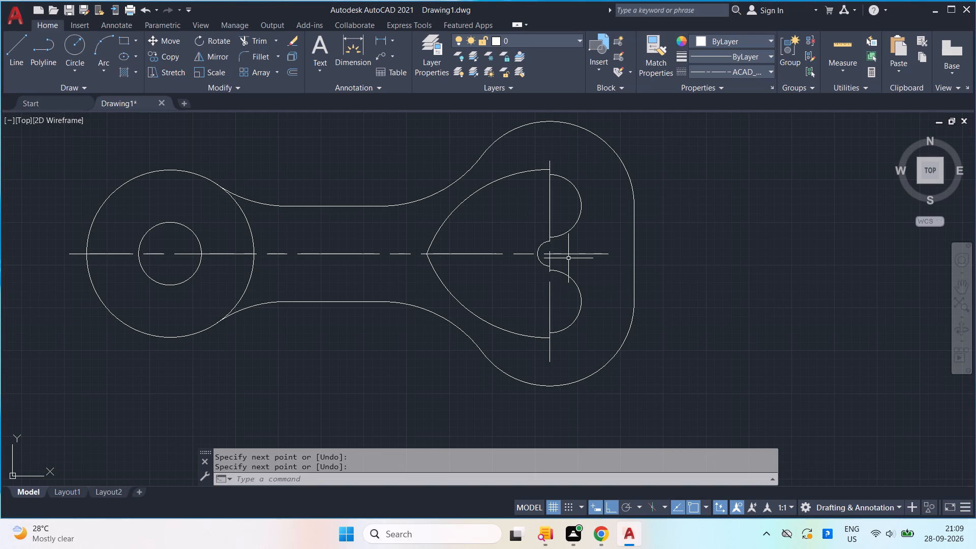
Add a radius dimension to the upper fillet beside the round end, placed above the outline.
type("dim")
left_click(261, 374)
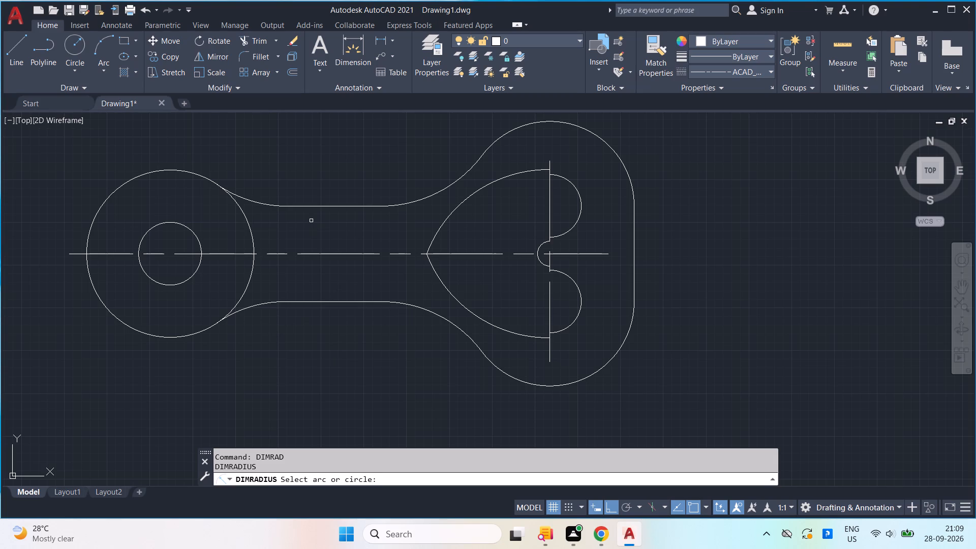
left_click(242, 198)
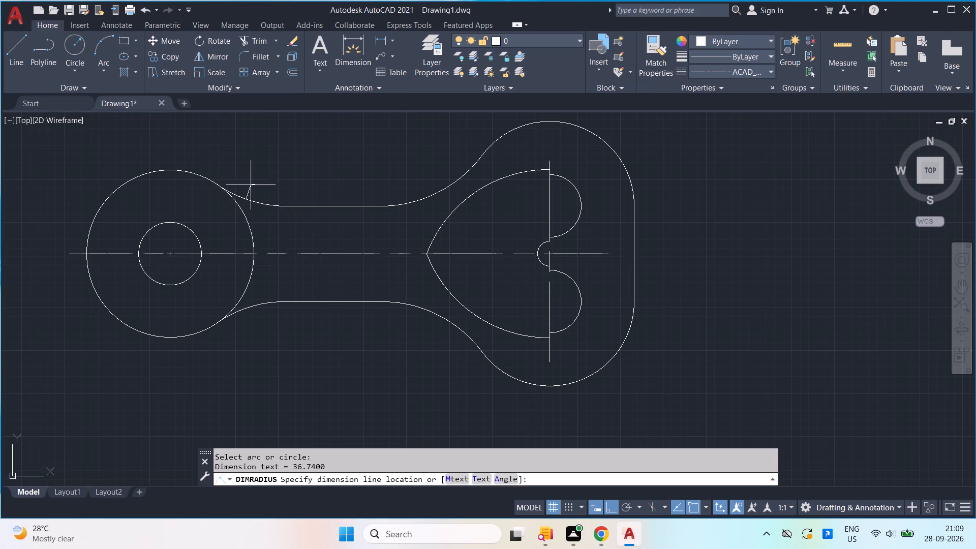
left_click(252, 159)
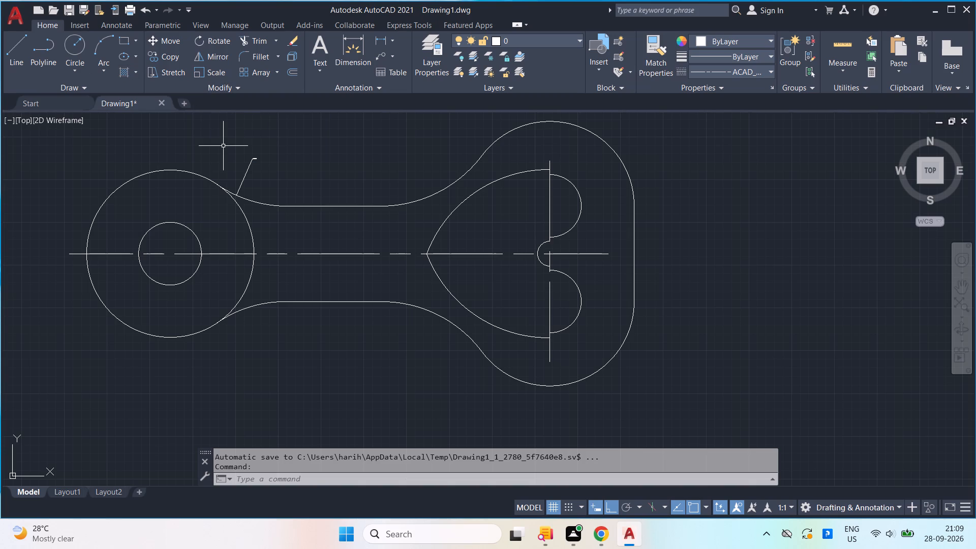
Set the text height of the Standard dimension style to 4.
key("d")
key("Return")
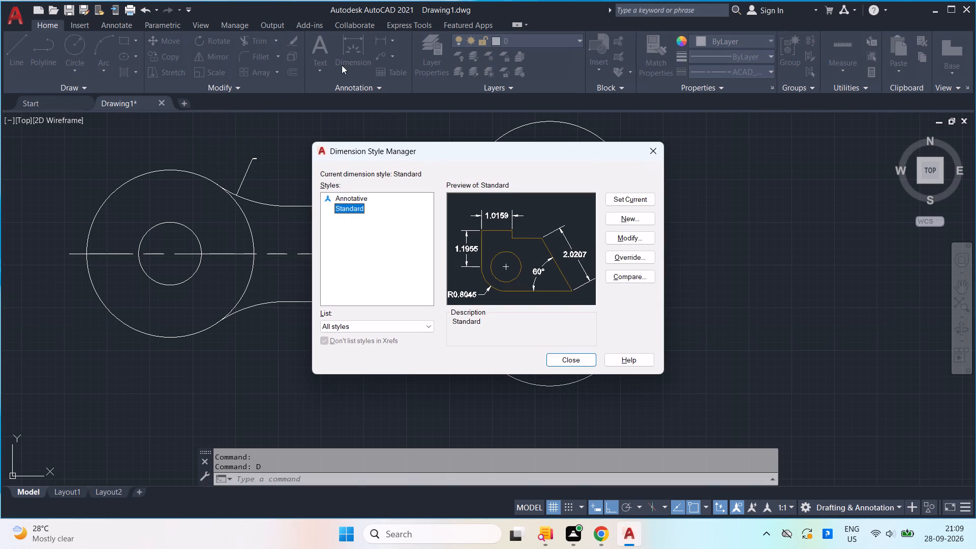
left_click(617, 237)
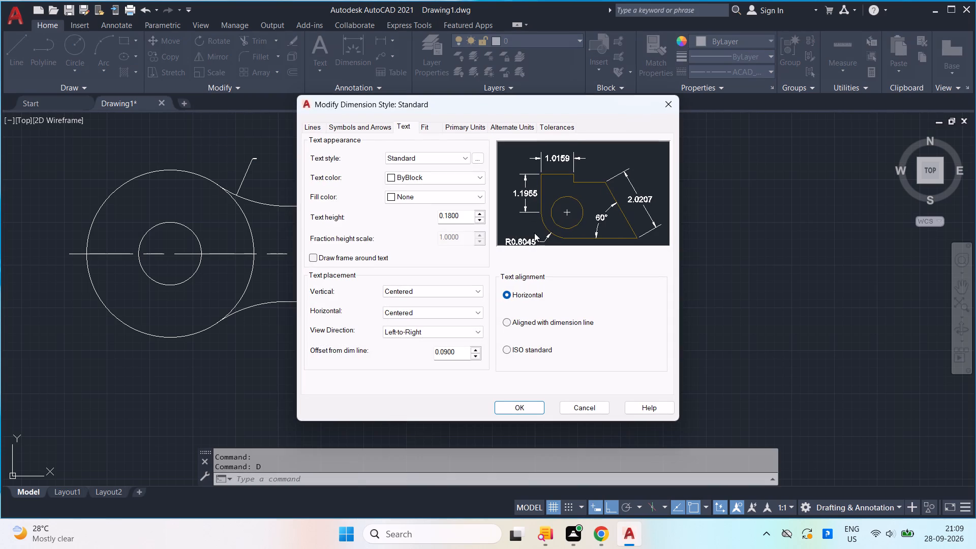
left_click(464, 219)
key("BackSpace")
key("BackSpace")
key("BackSpace")
key("BackSpace")
key("BackSpace")
key("BackSpace")
key("BackSpace")
key("BackSpace")
key("BackSpace")
key("BackSpace")
key("BackSpace")
key("BackSpace")
key("BackSpace")
key("BackSpace")
key("4")
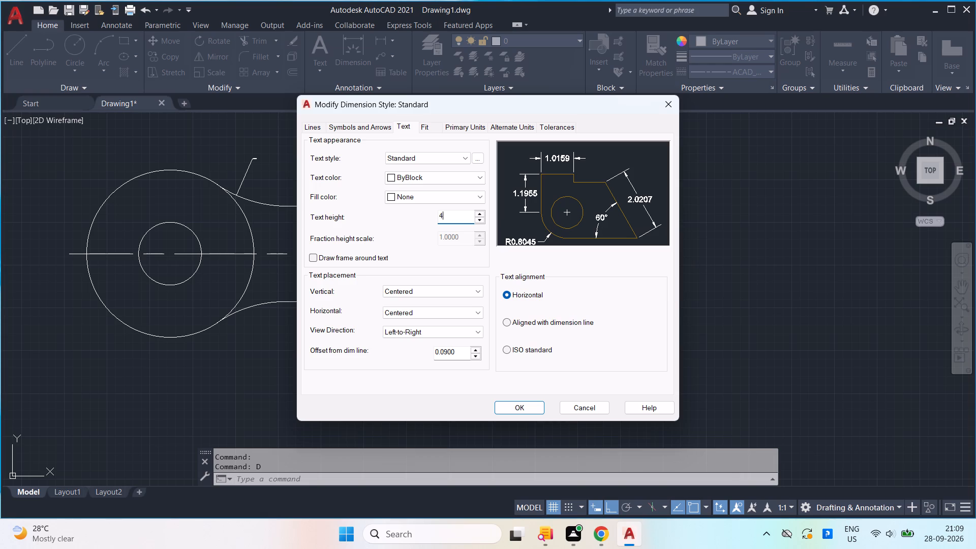
left_click(508, 406)
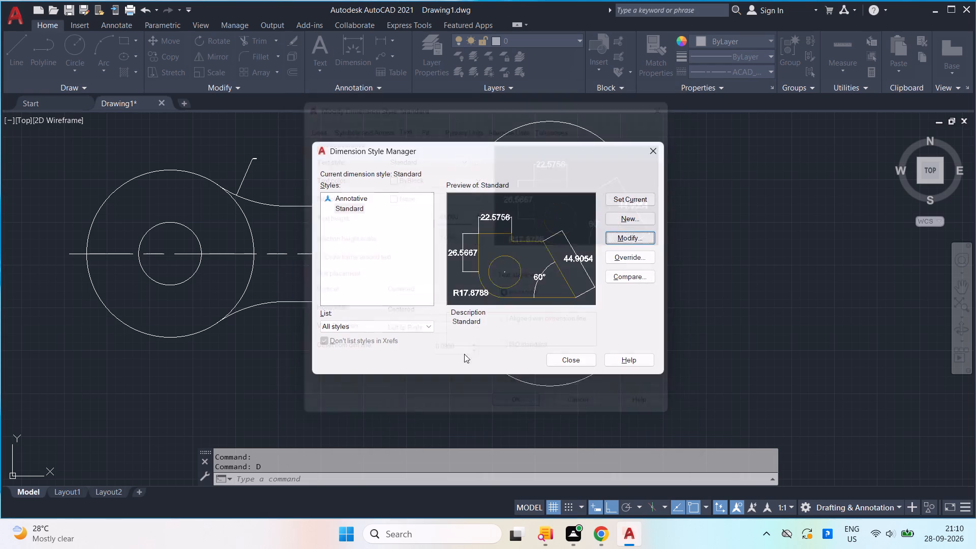
left_click(565, 368)
left_click(563, 363)
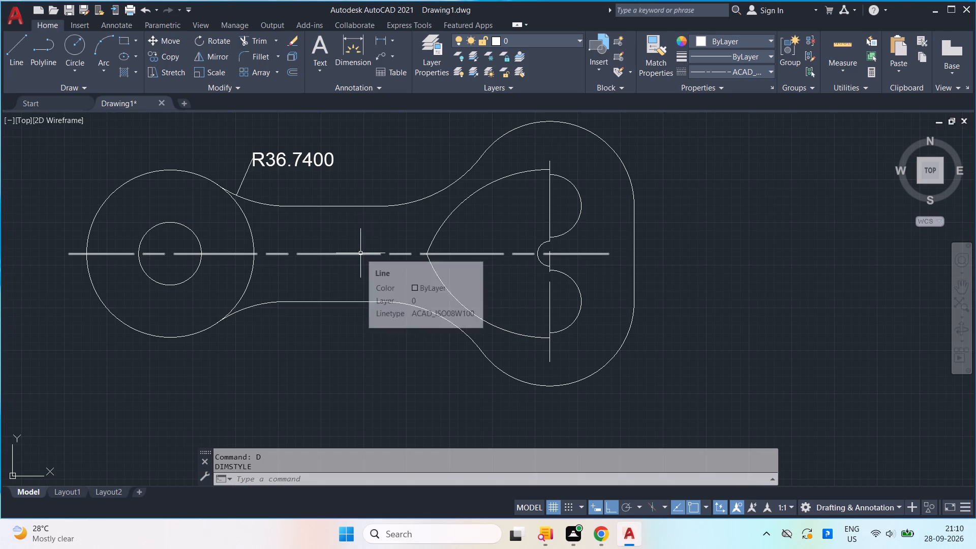
Add radius dimensions to the lower fillet near the heart-shaped end and to the lower outer arc of that end, placed outside the outline.
type("dimr")
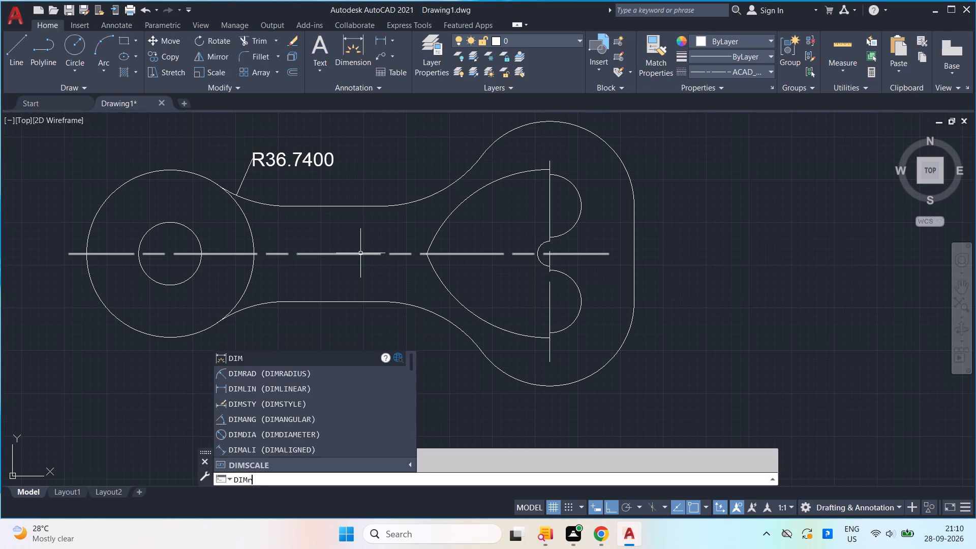
left_click(288, 387)
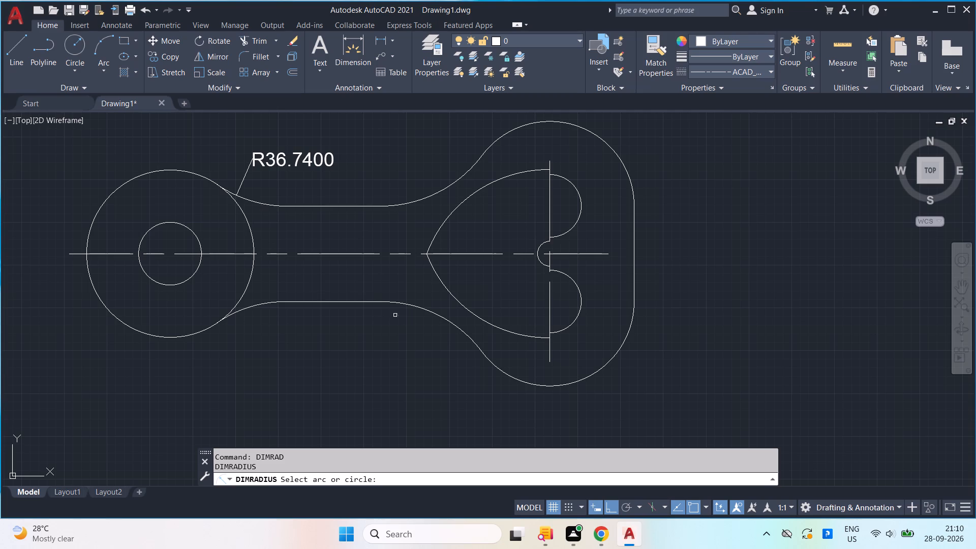
left_click(422, 310)
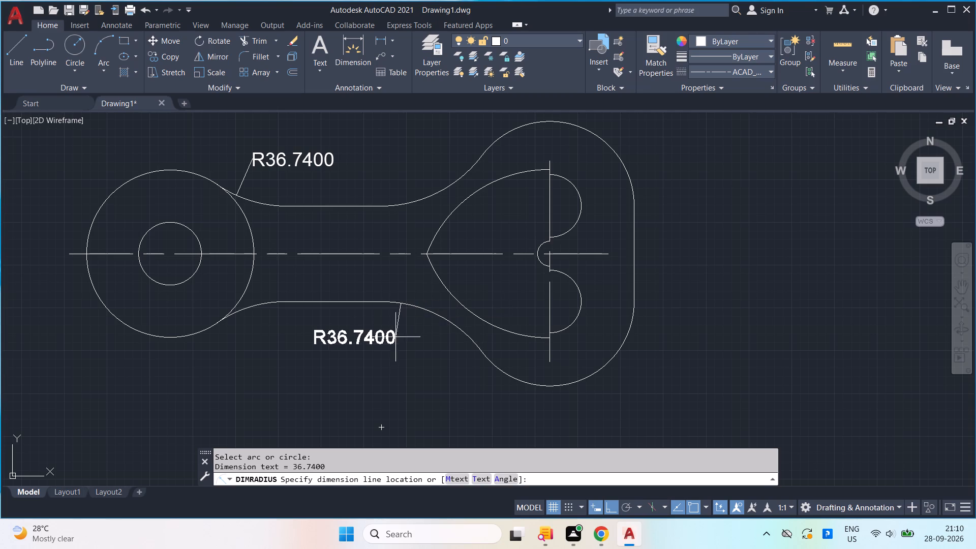
left_click(405, 351)
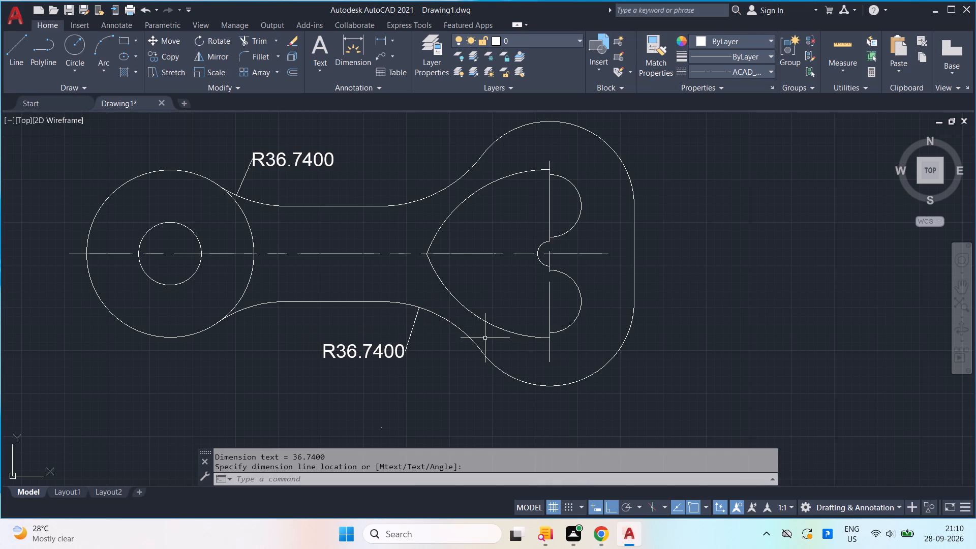
key("space")
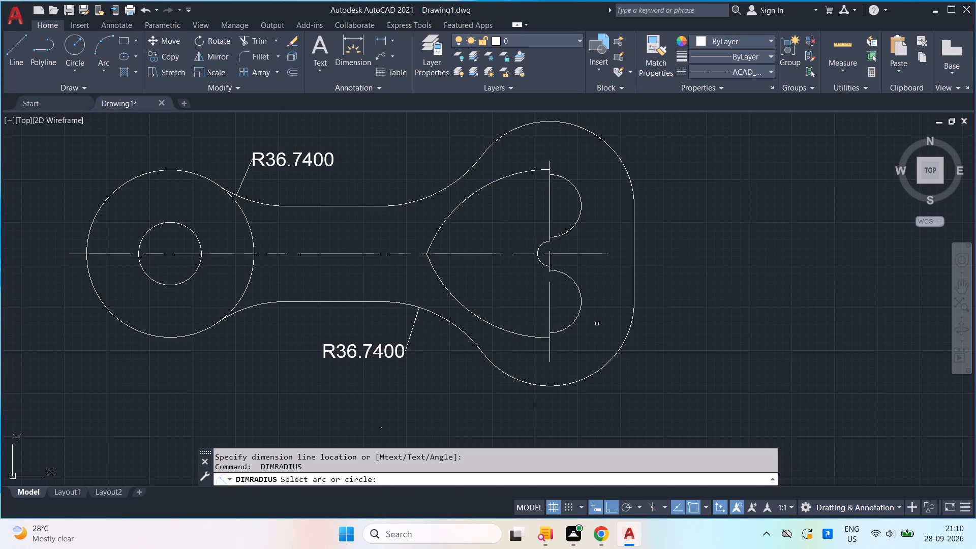
left_click(603, 367)
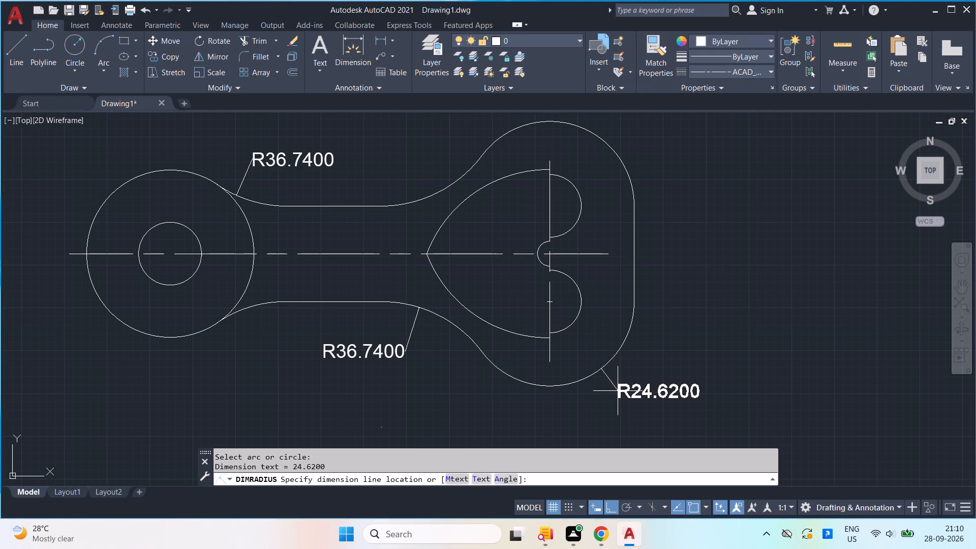
left_click(624, 403)
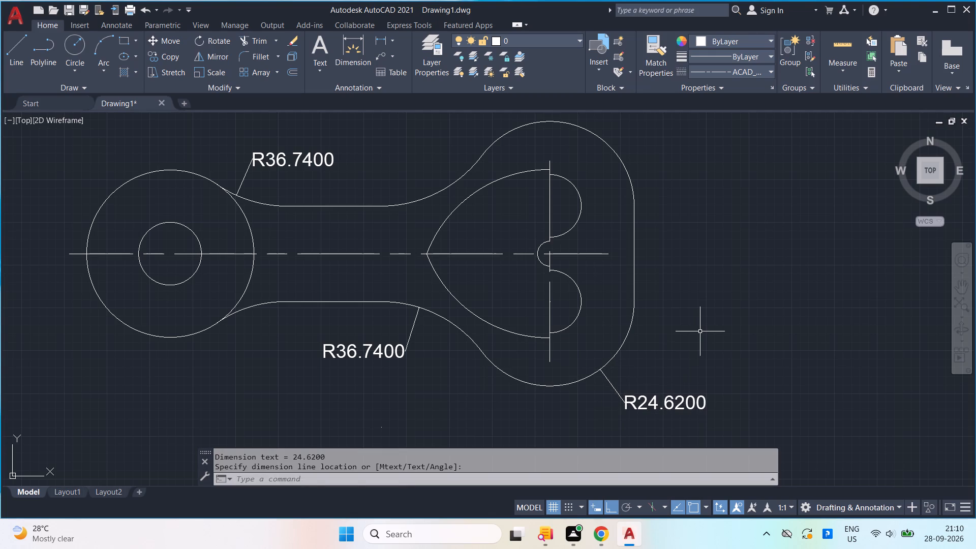
Add radius dimensions to the upper lobe of the heart cut-out and to the upper fillet near that end, placed outside the outline.
key("space")
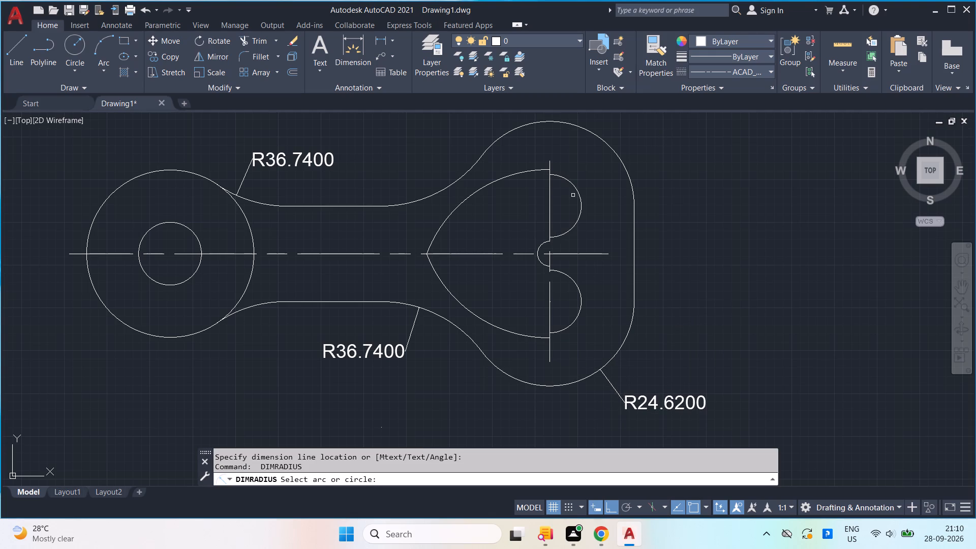
left_click(582, 212)
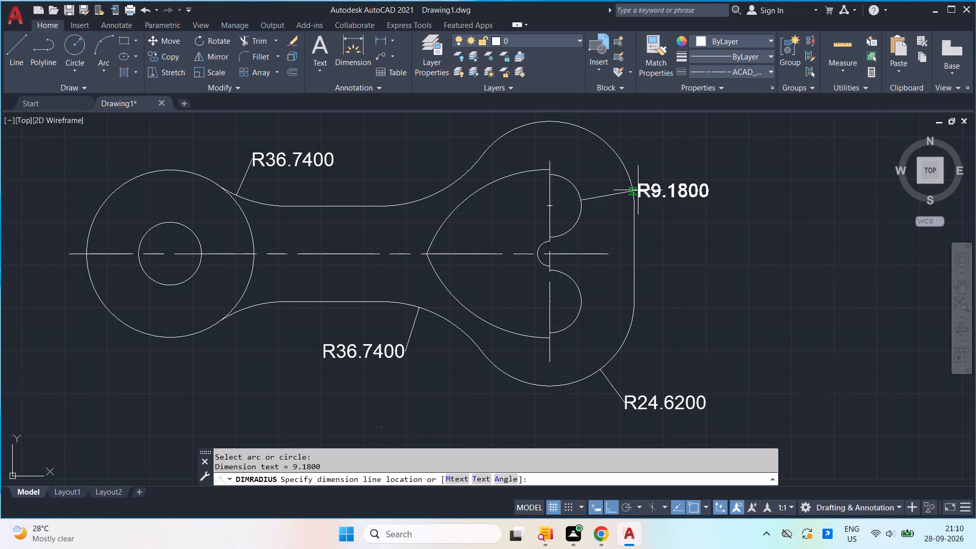
left_click(669, 188)
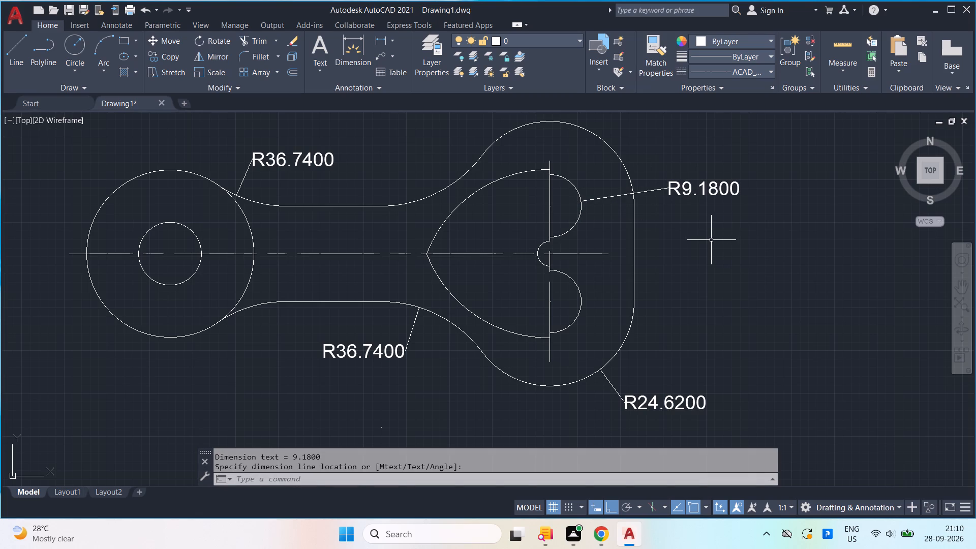
key("space")
left_click(462, 175)
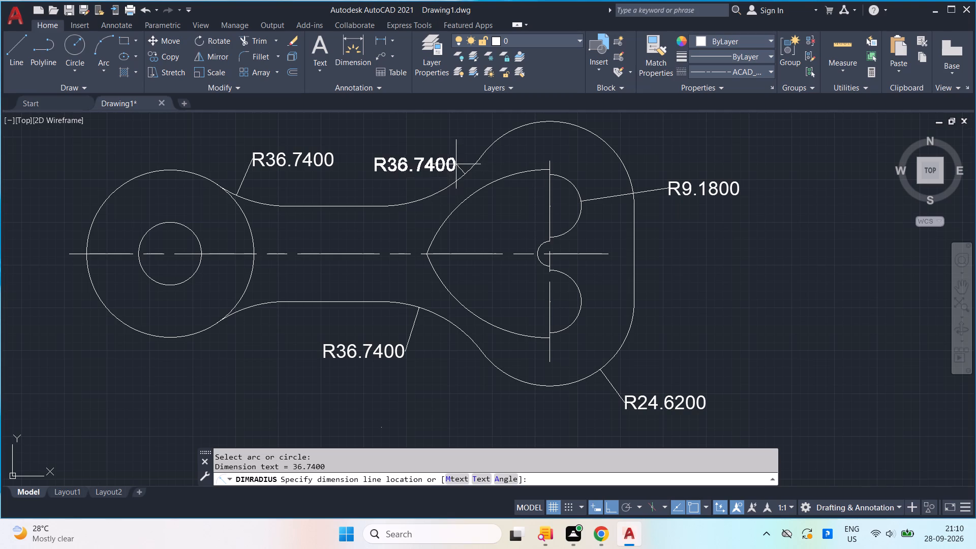
left_click(449, 151)
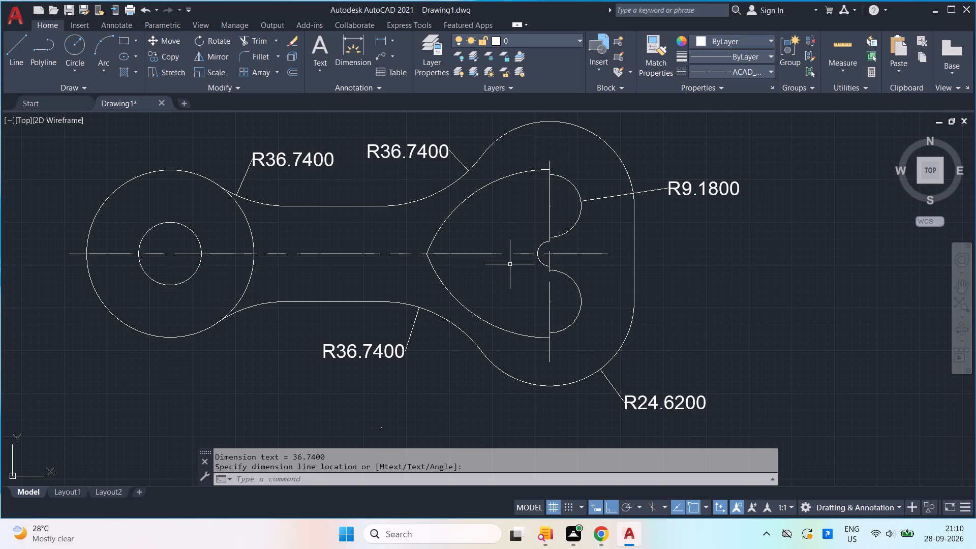
Add diameter dimensions to the small hole and to the outer circle of the round end, placed outside the outline.
type("dimd")
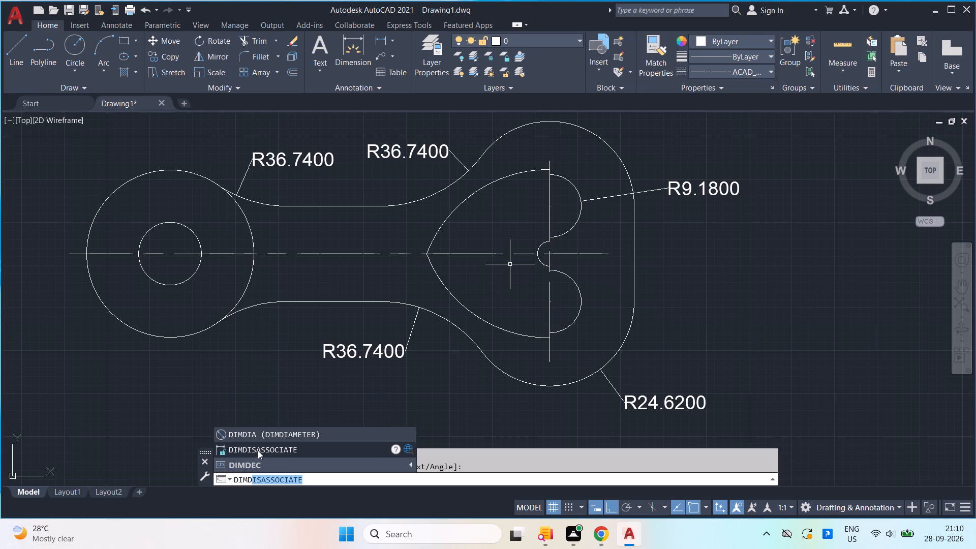
left_click(263, 438)
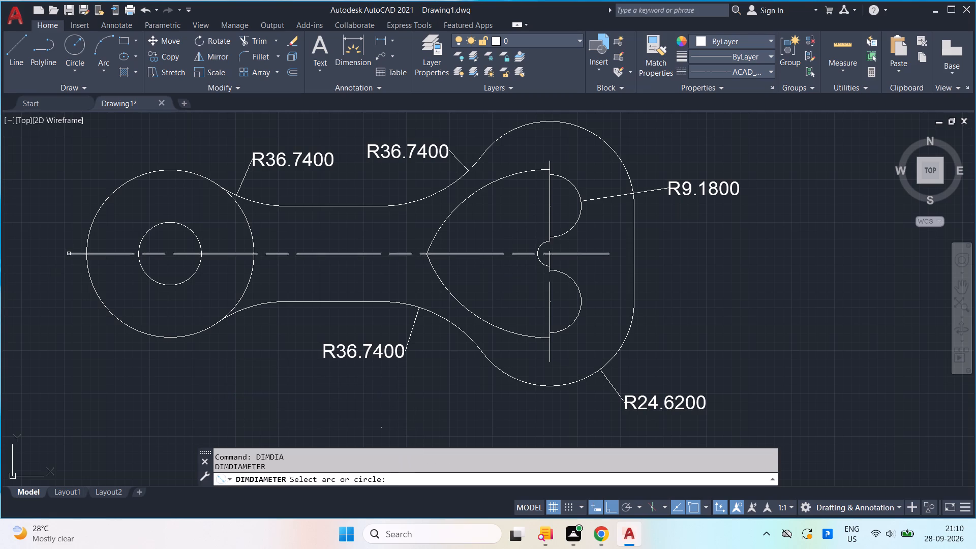
left_click(140, 239)
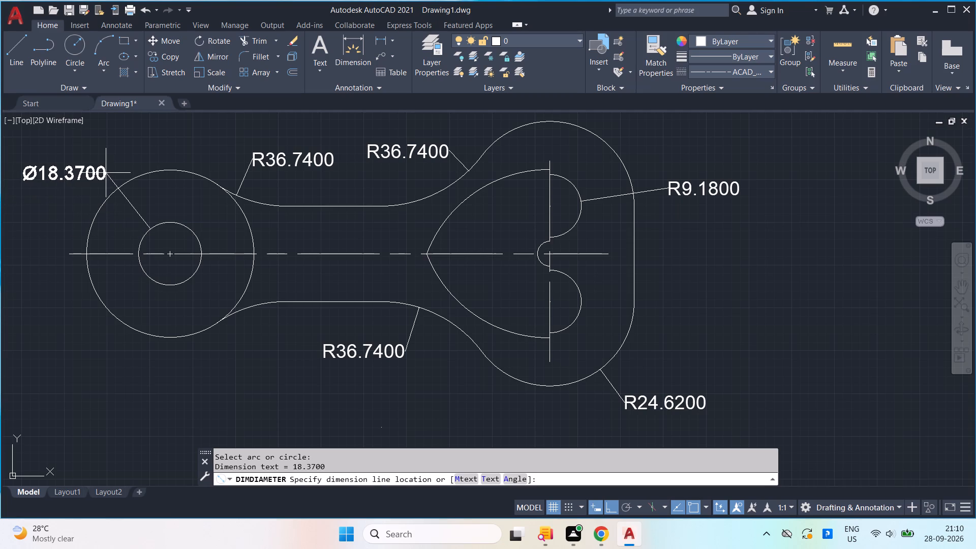
left_click(106, 173)
key("space")
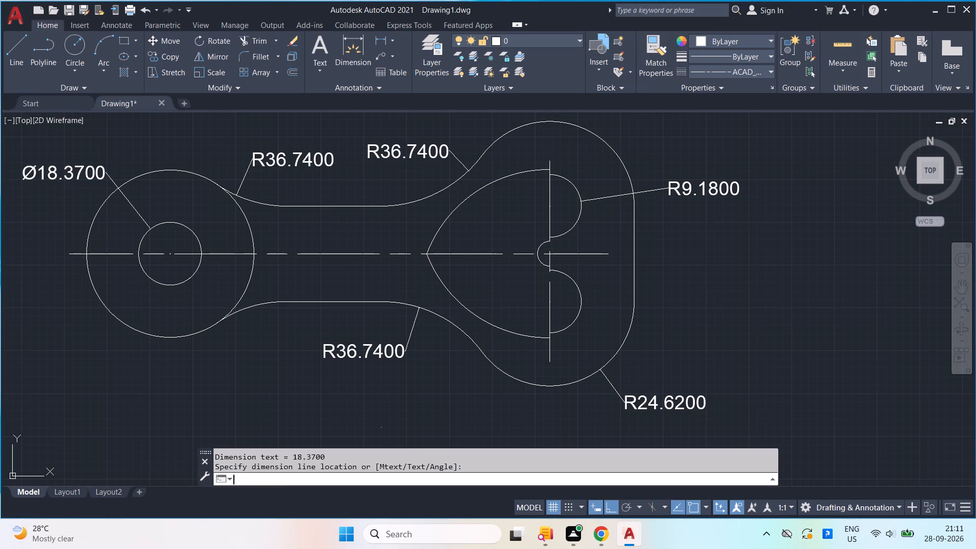
left_click(110, 312)
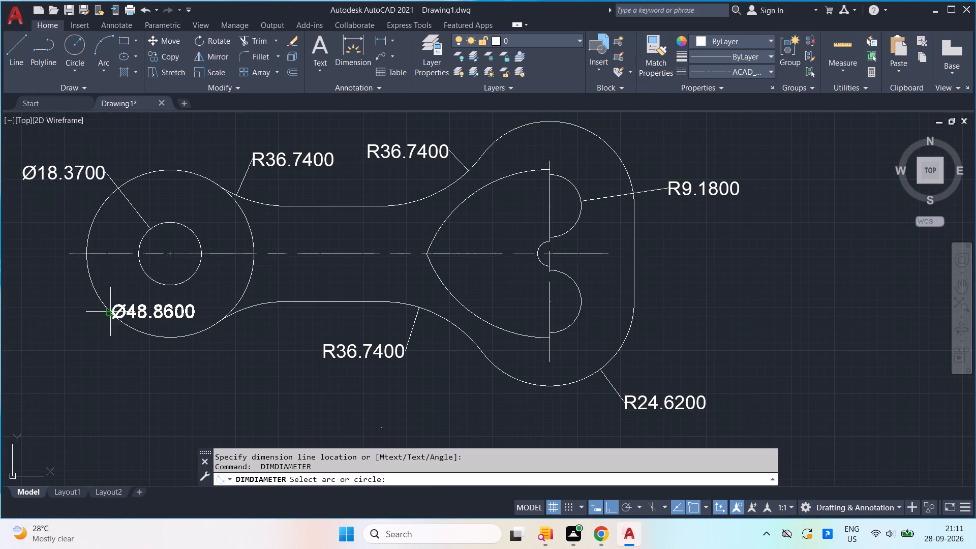
left_click(107, 363)
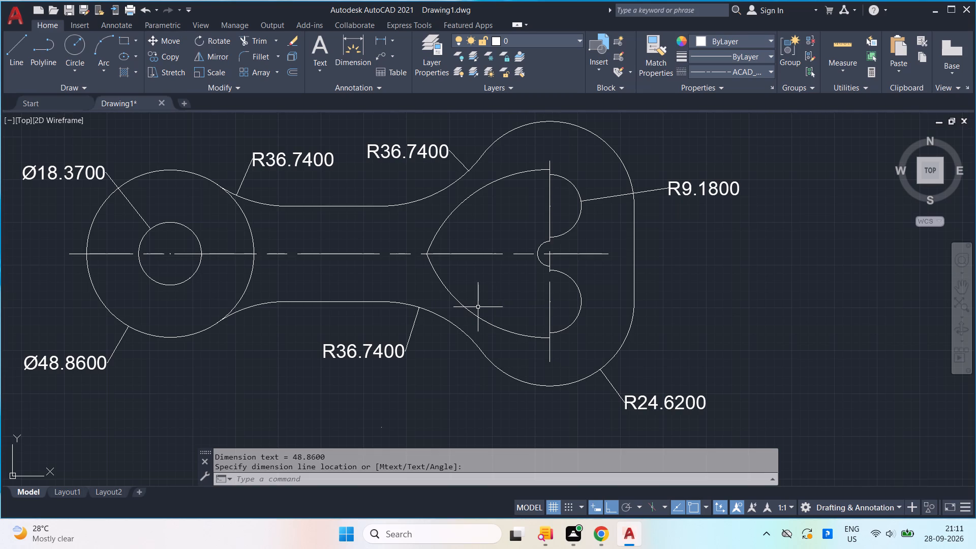
Set the current linetype back to ByLayer.
type("dim")
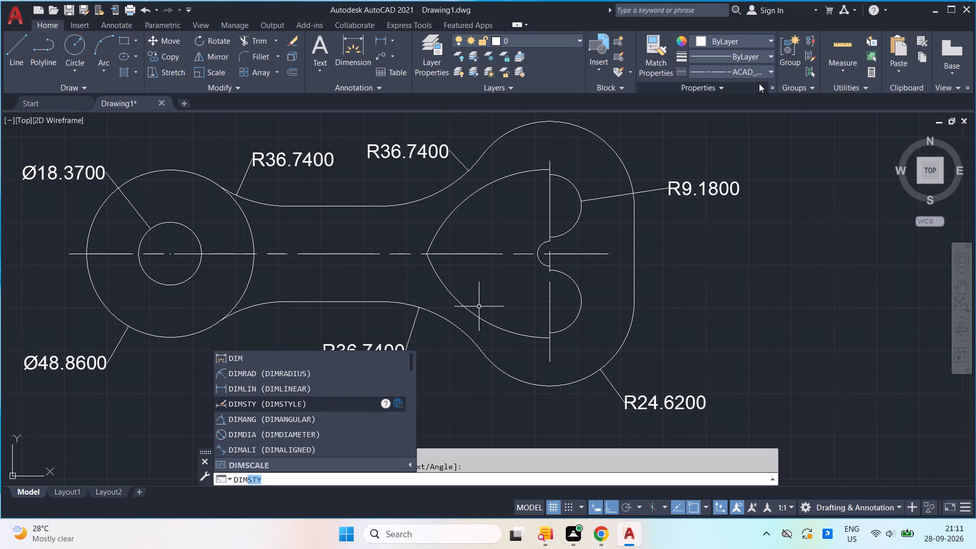
double_click(764, 70)
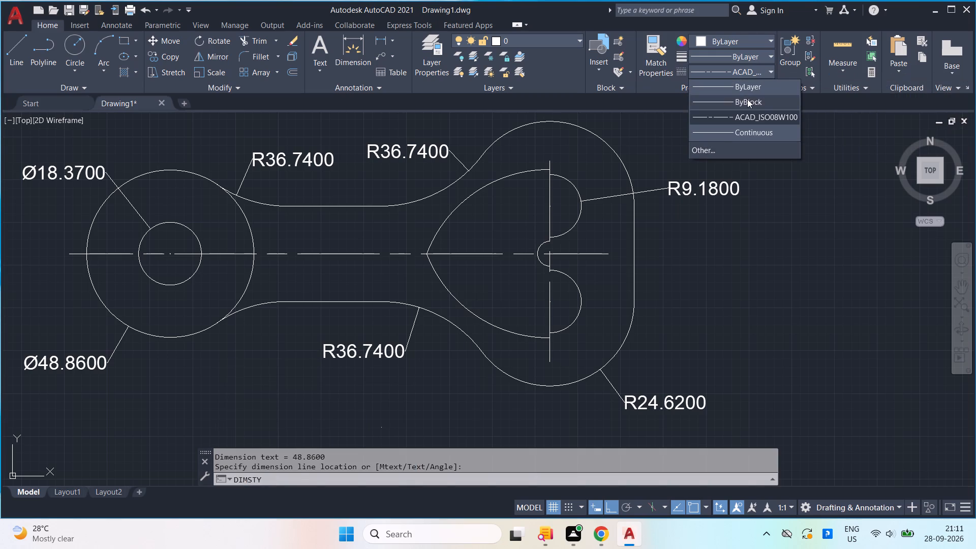
left_click(749, 88)
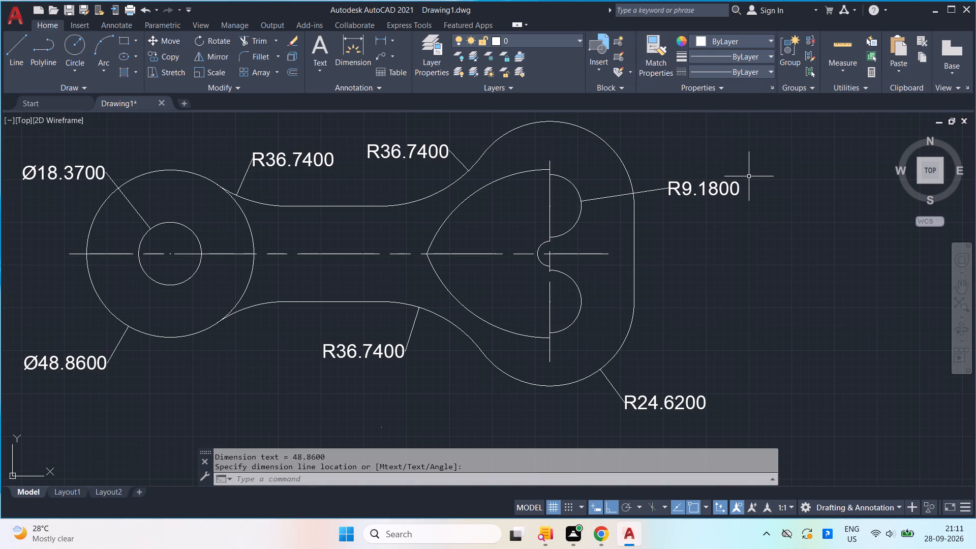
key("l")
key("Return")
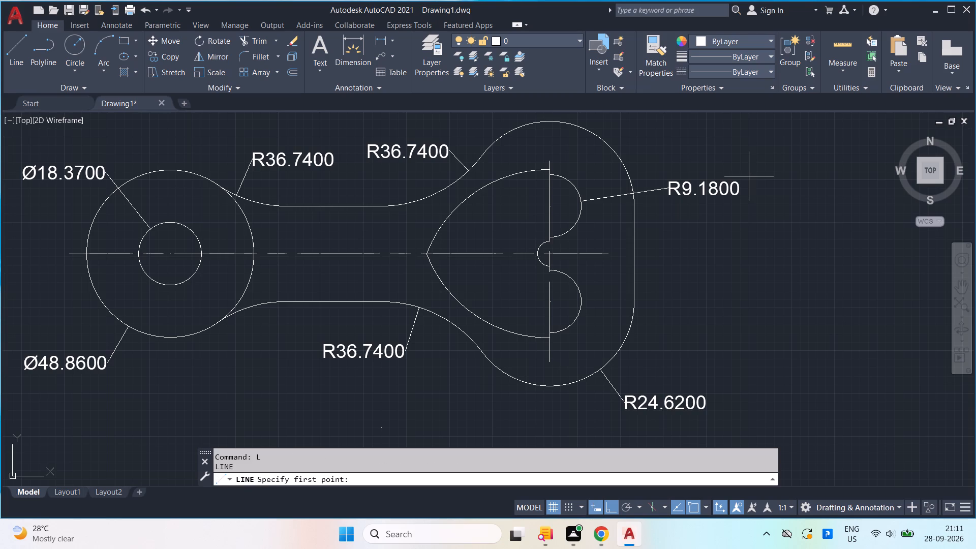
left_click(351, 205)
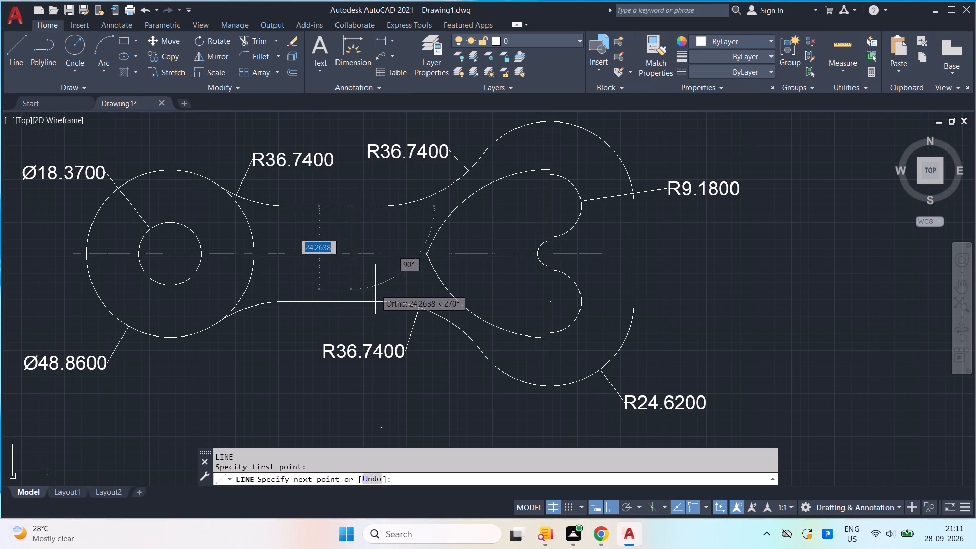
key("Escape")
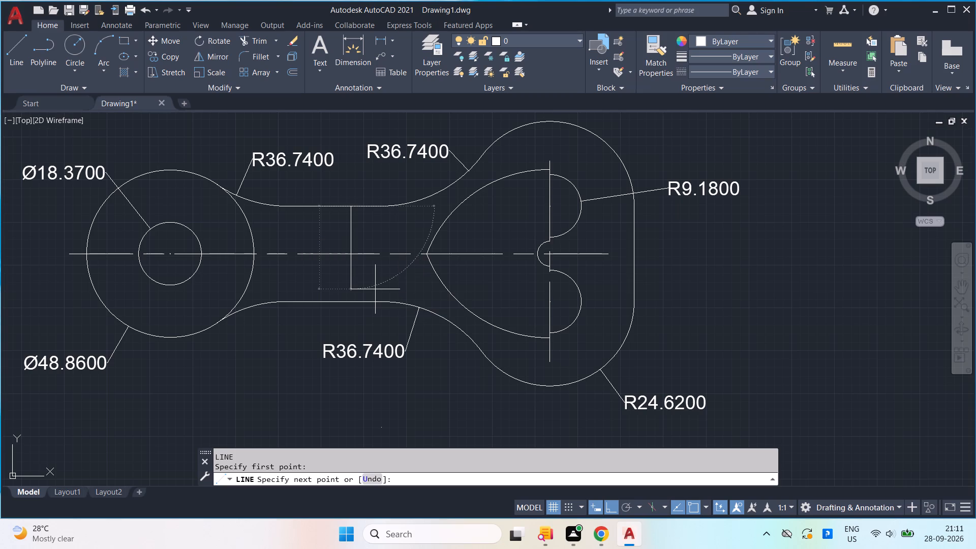
Add a vertical linear dimension between the upper and lower straight edges of the link's neck, placed inside the neck.
scroll(375, 289, "up", 4)
scroll(375, 289, "down", 6)
scroll(375, 289, "up", 2)
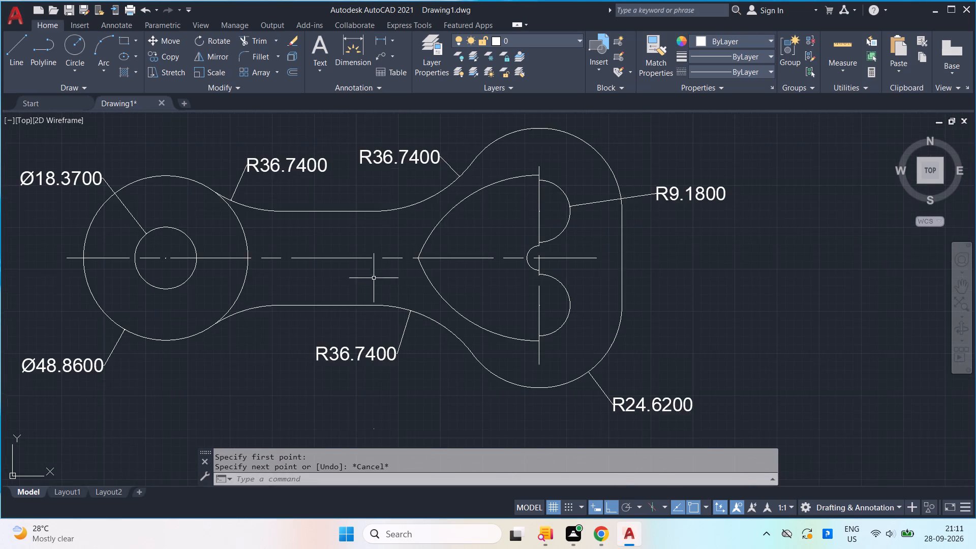
scroll(331, 237, "up", 6)
scroll(339, 241, "down", 6)
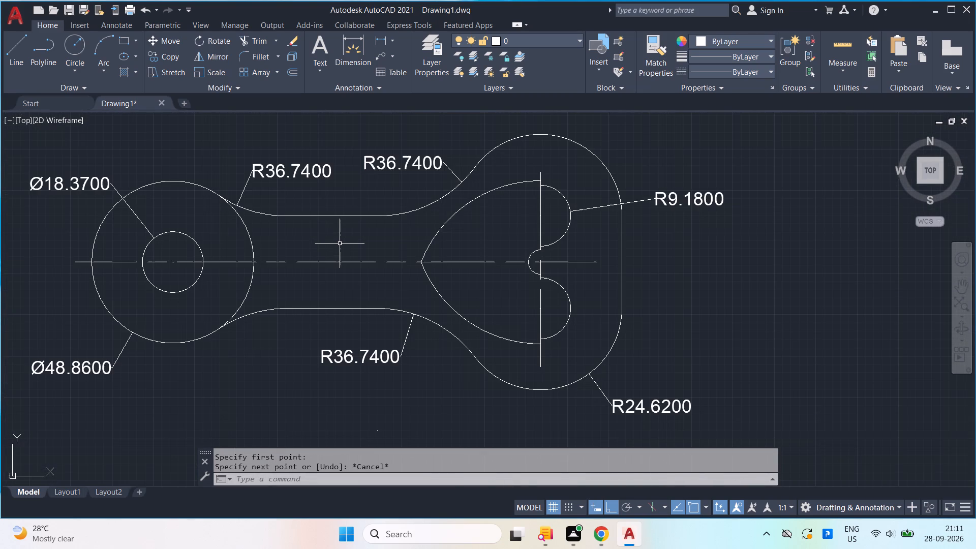
middle_click_drag(337, 254, 422, 254)
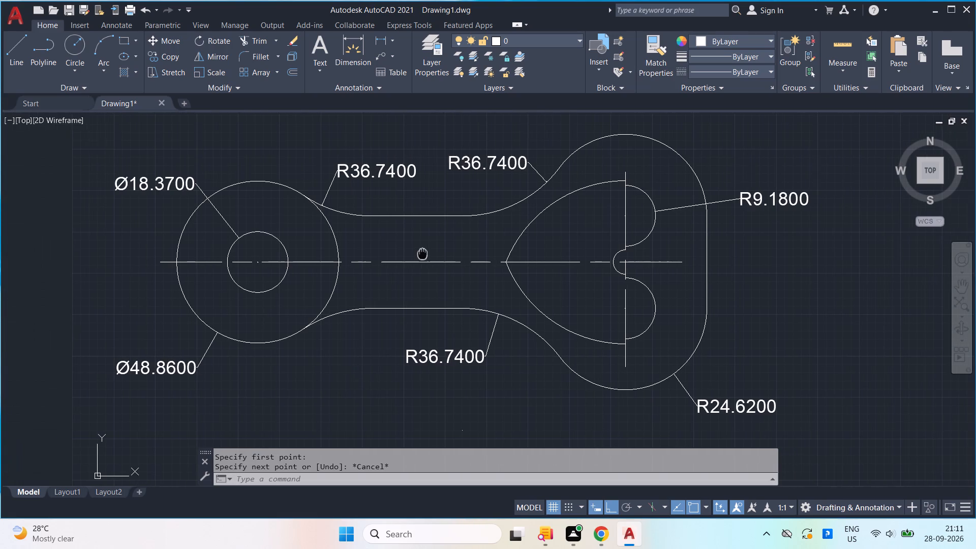
middle_click_drag(422, 254, 423, 254)
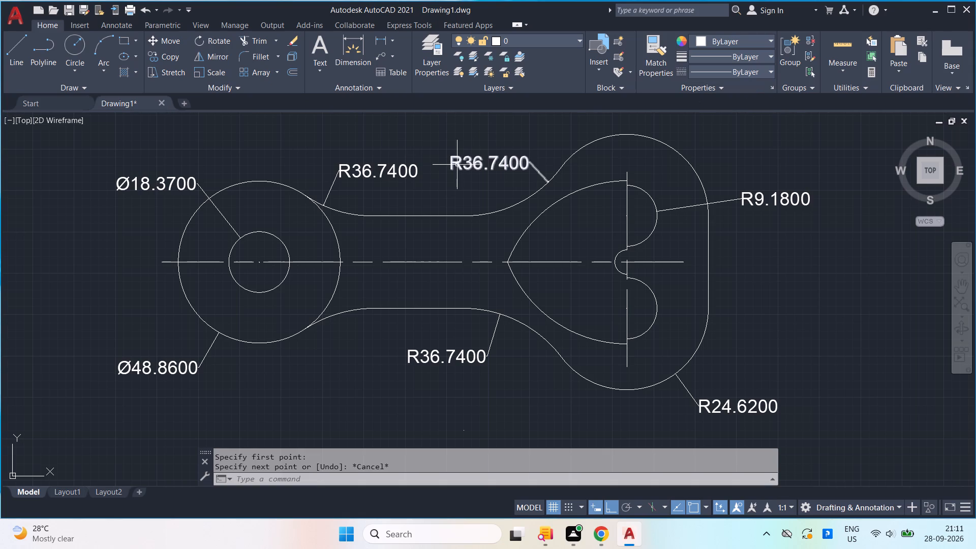
type("dimli")
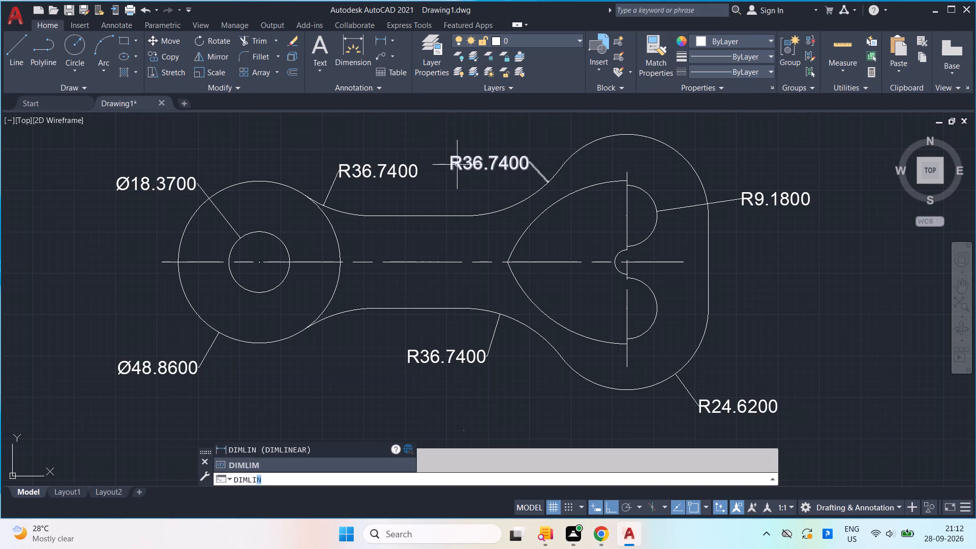
left_click(270, 451)
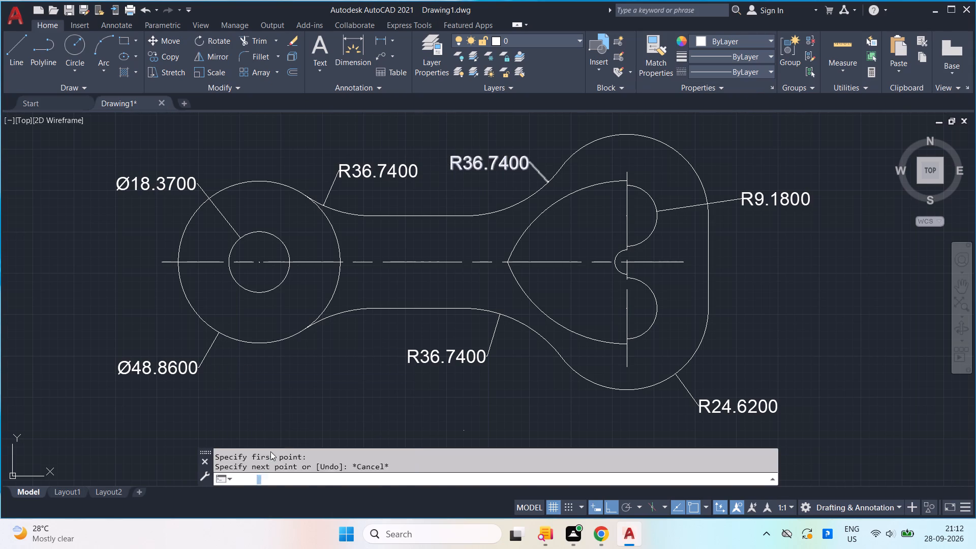
left_click(417, 219)
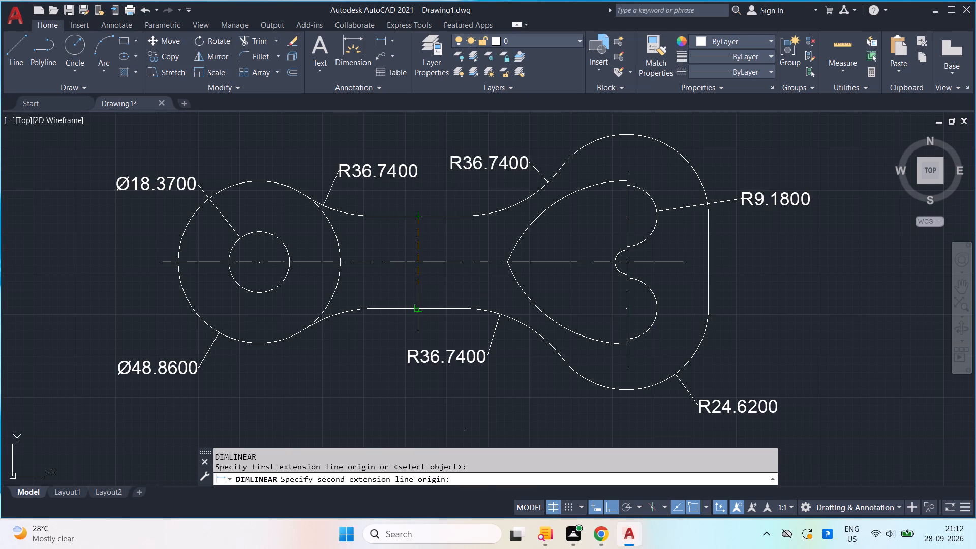
left_click(417, 312)
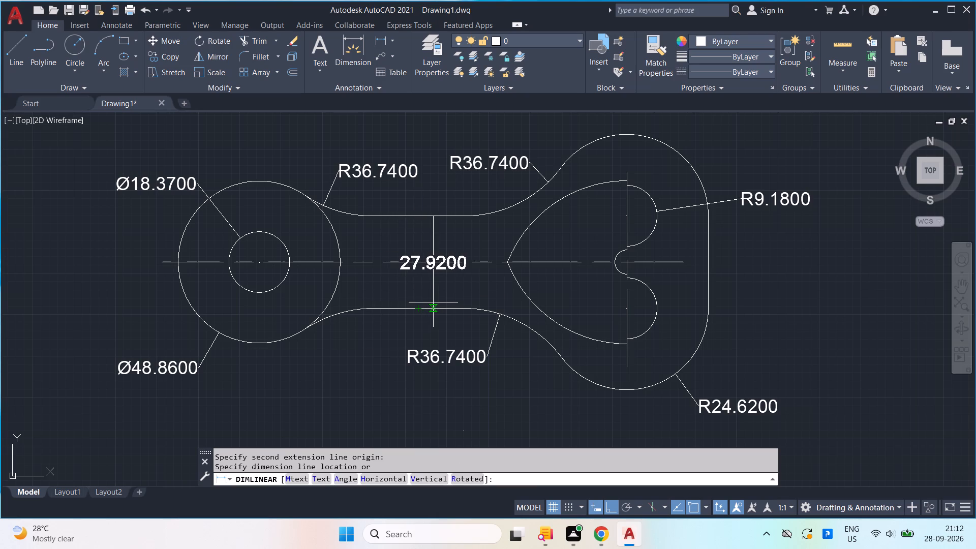
left_click(433, 302)
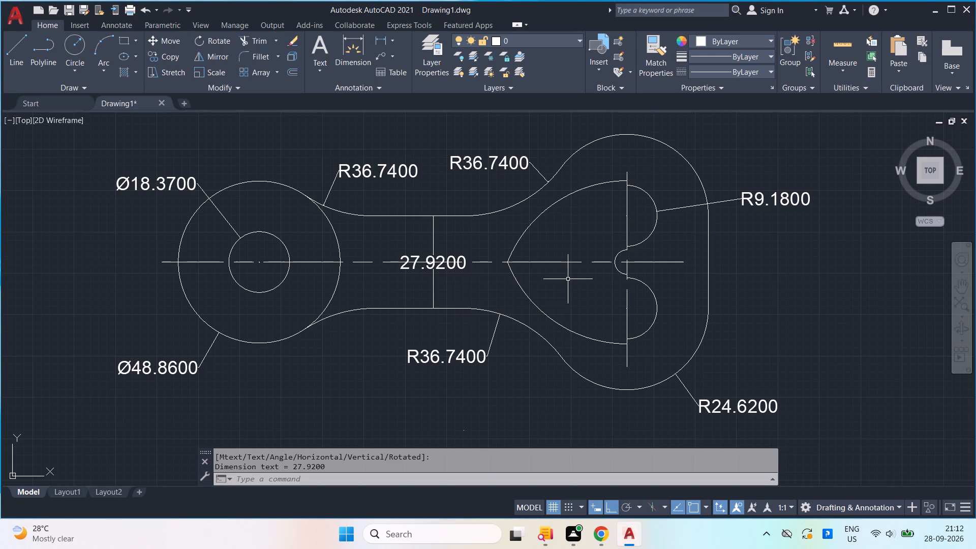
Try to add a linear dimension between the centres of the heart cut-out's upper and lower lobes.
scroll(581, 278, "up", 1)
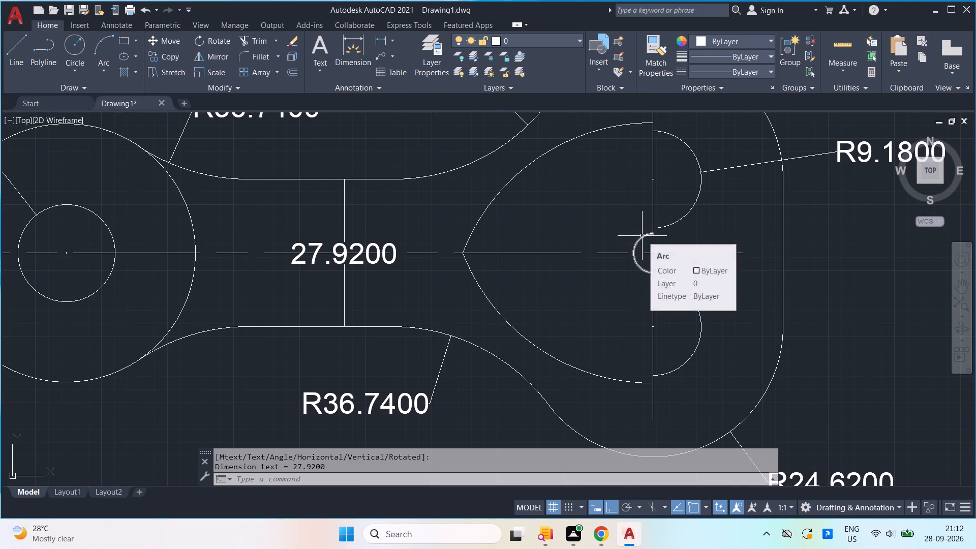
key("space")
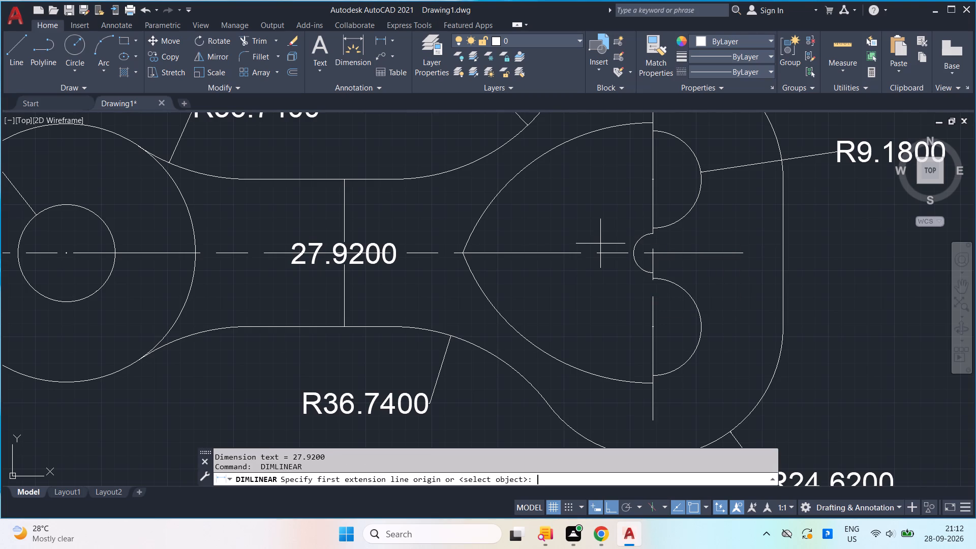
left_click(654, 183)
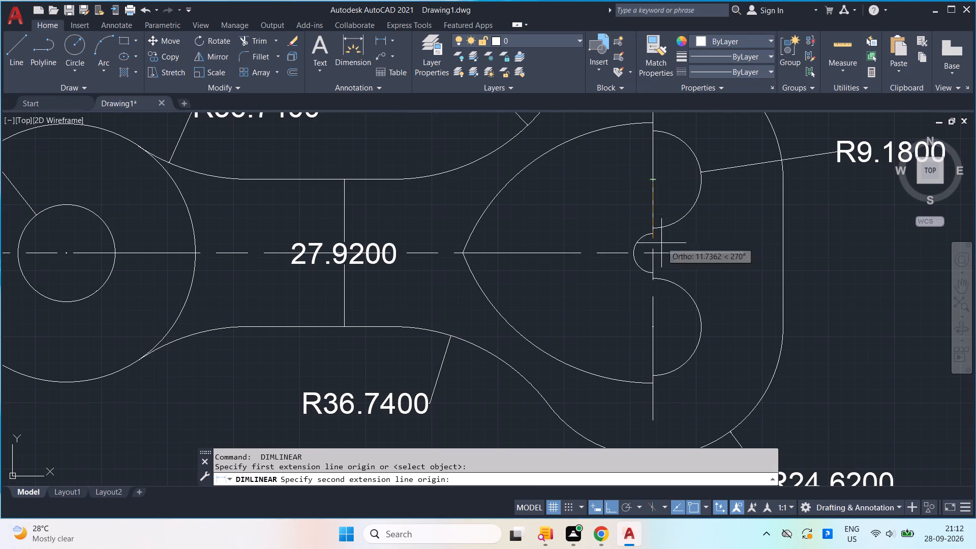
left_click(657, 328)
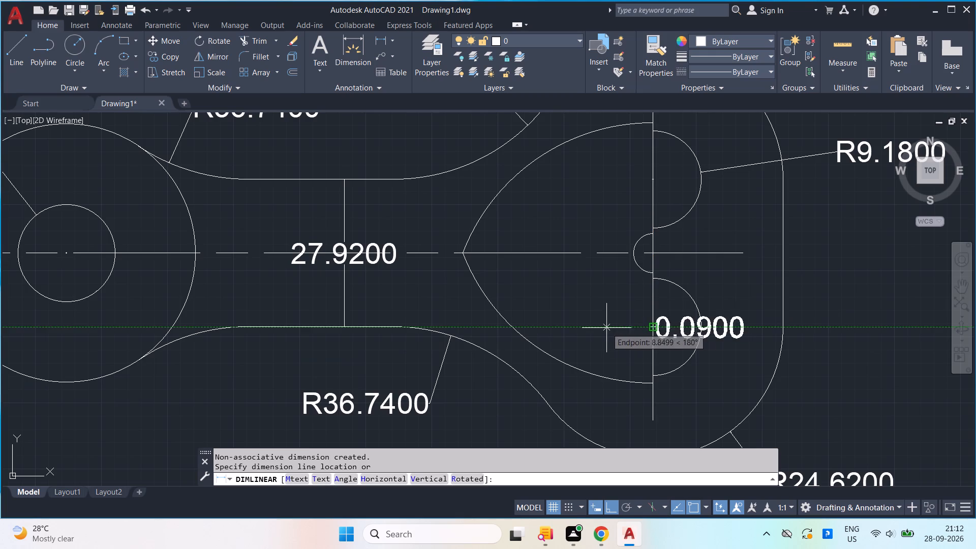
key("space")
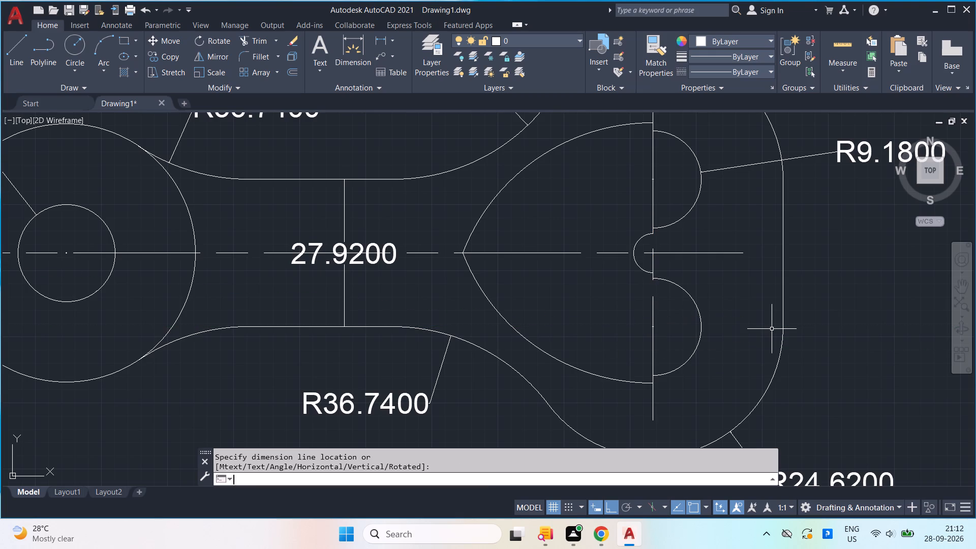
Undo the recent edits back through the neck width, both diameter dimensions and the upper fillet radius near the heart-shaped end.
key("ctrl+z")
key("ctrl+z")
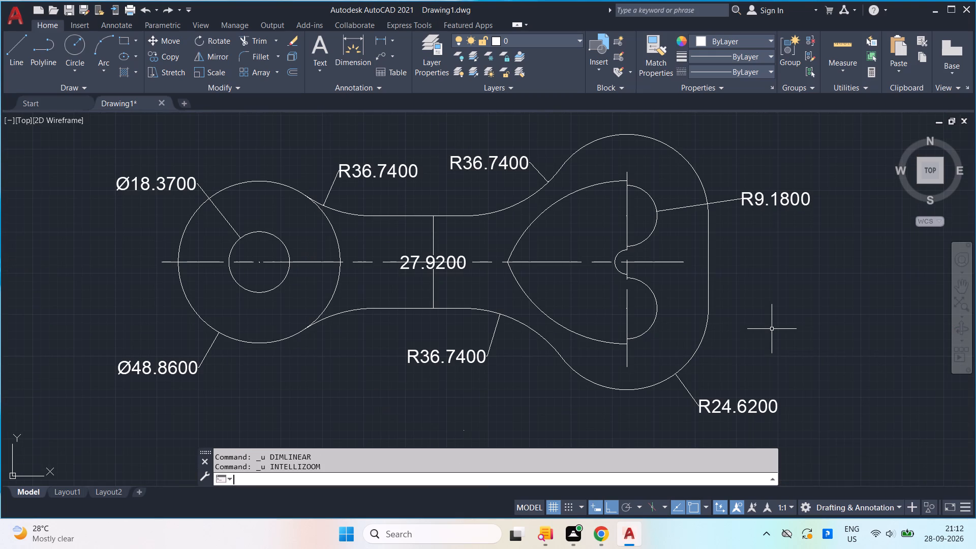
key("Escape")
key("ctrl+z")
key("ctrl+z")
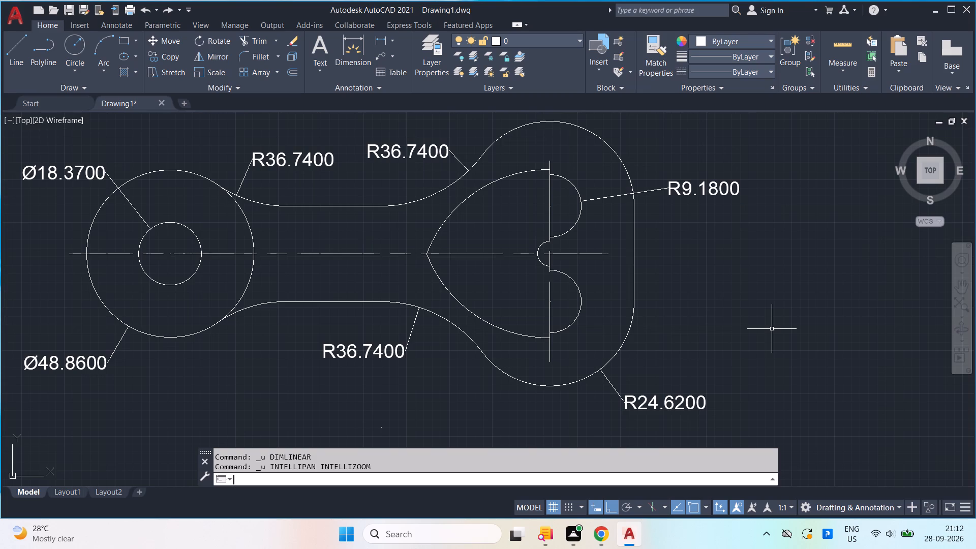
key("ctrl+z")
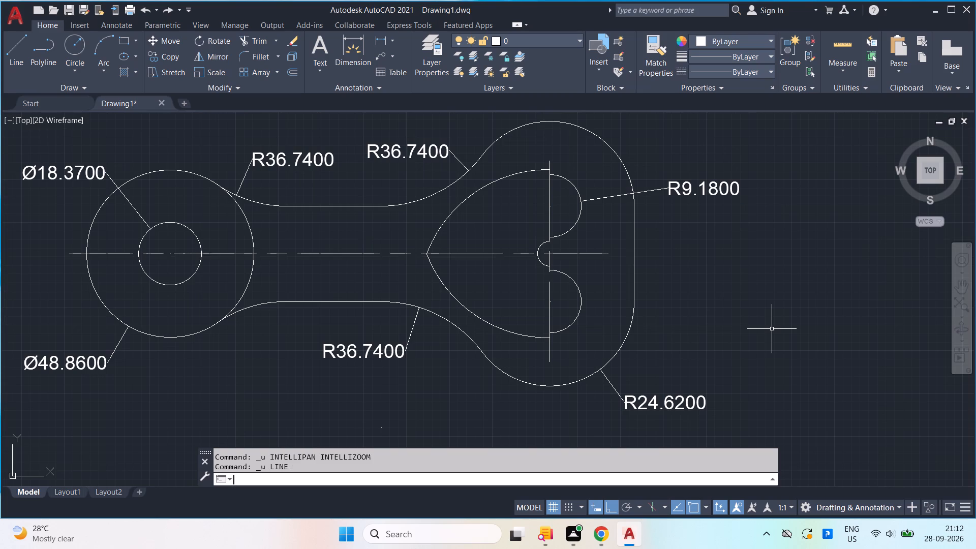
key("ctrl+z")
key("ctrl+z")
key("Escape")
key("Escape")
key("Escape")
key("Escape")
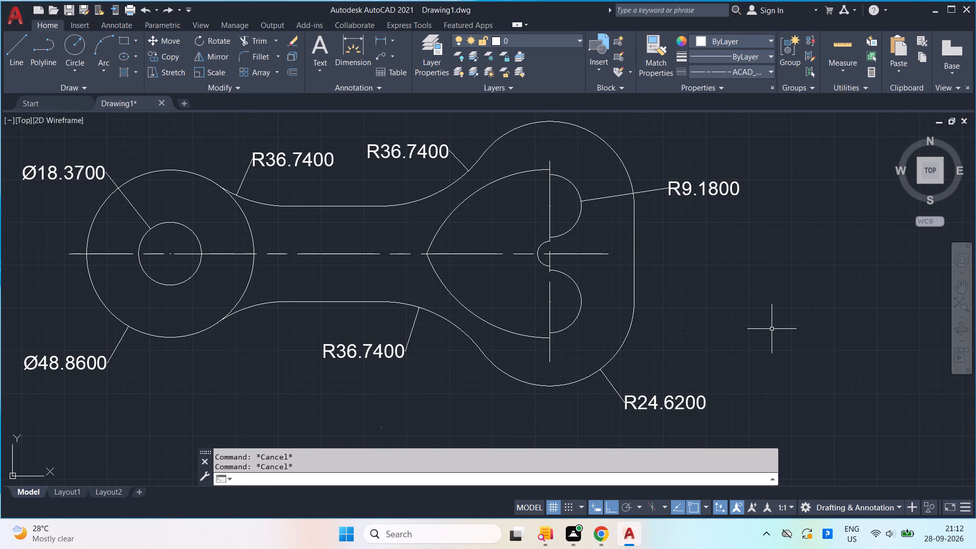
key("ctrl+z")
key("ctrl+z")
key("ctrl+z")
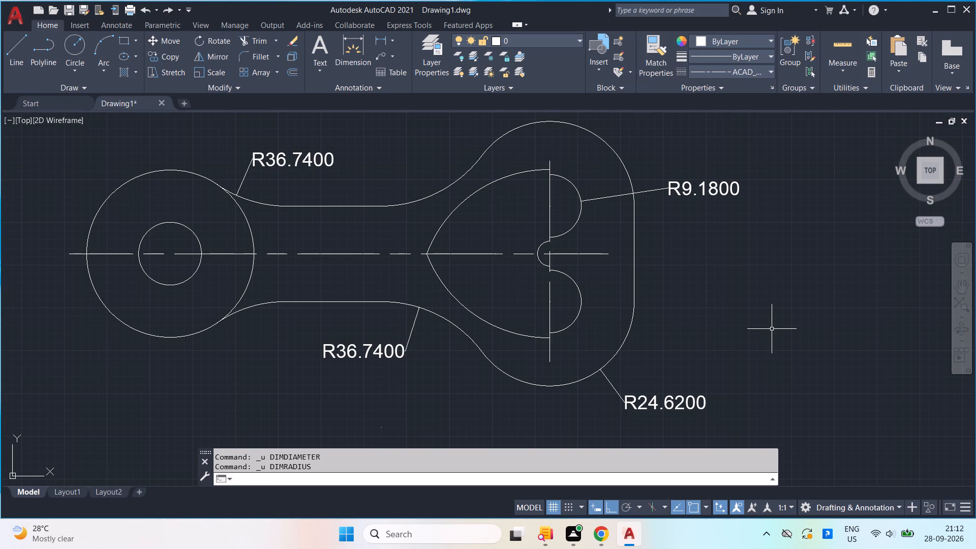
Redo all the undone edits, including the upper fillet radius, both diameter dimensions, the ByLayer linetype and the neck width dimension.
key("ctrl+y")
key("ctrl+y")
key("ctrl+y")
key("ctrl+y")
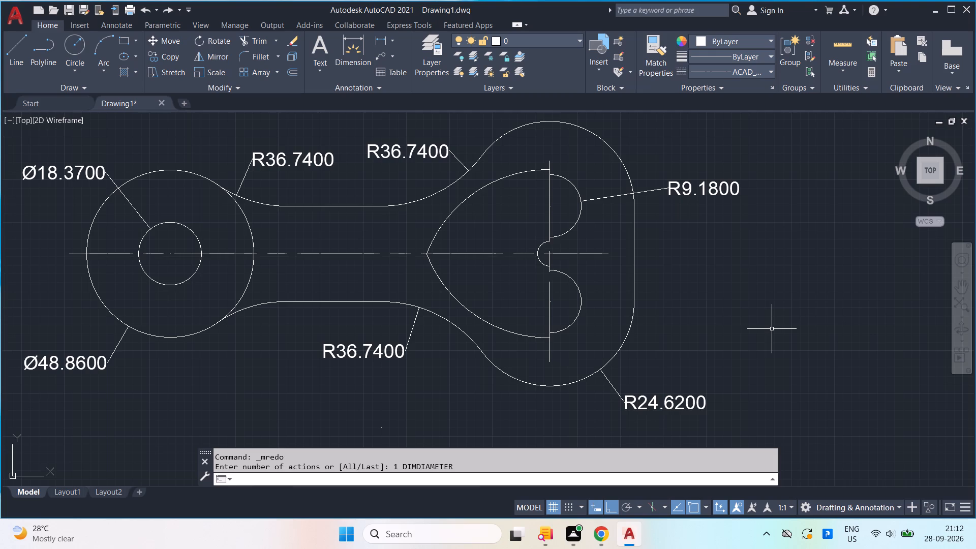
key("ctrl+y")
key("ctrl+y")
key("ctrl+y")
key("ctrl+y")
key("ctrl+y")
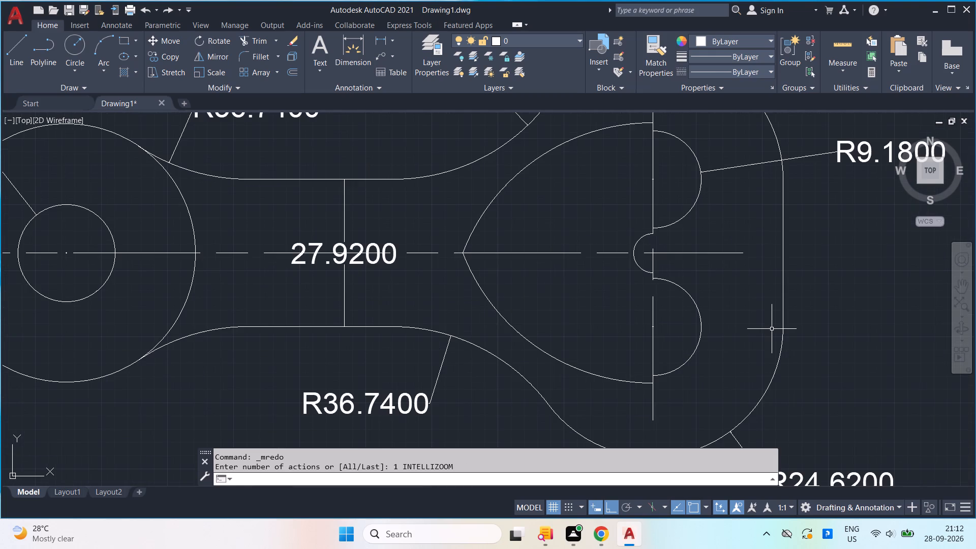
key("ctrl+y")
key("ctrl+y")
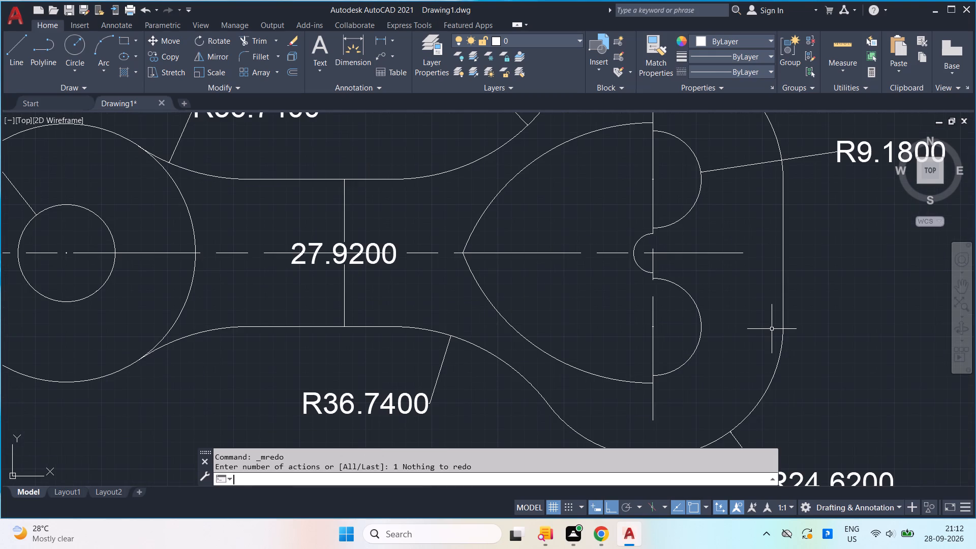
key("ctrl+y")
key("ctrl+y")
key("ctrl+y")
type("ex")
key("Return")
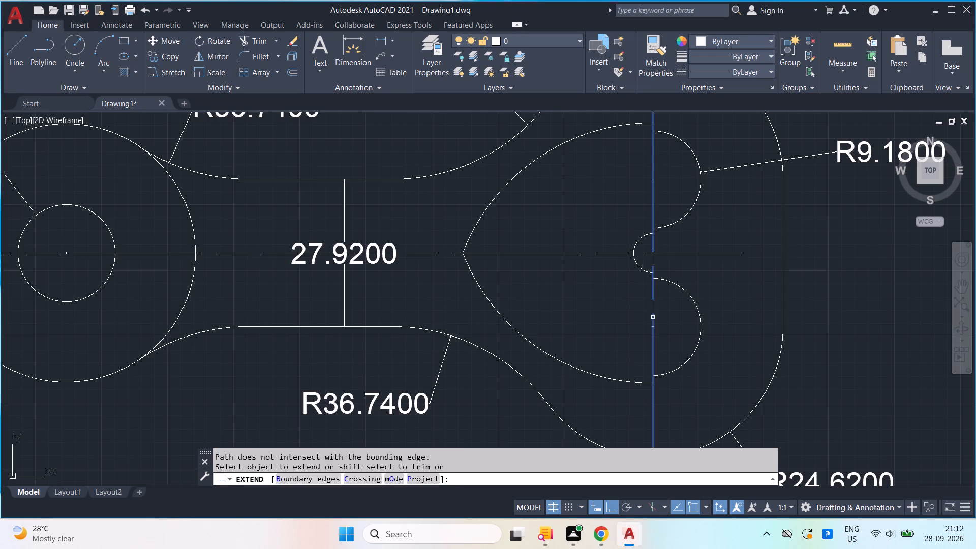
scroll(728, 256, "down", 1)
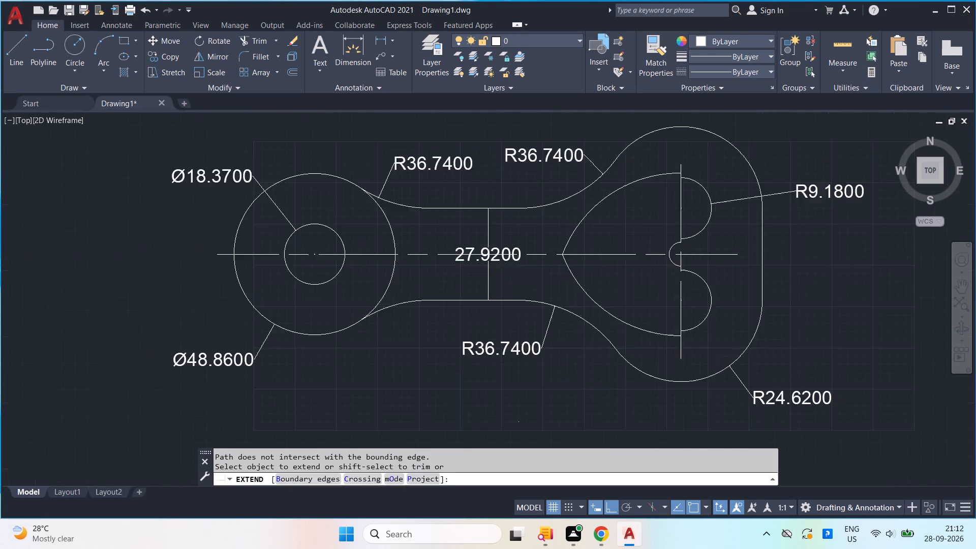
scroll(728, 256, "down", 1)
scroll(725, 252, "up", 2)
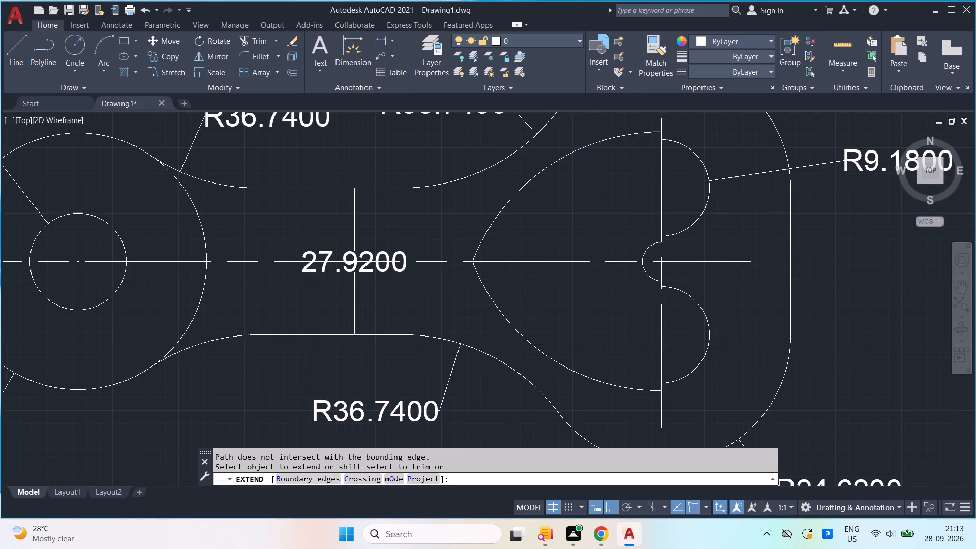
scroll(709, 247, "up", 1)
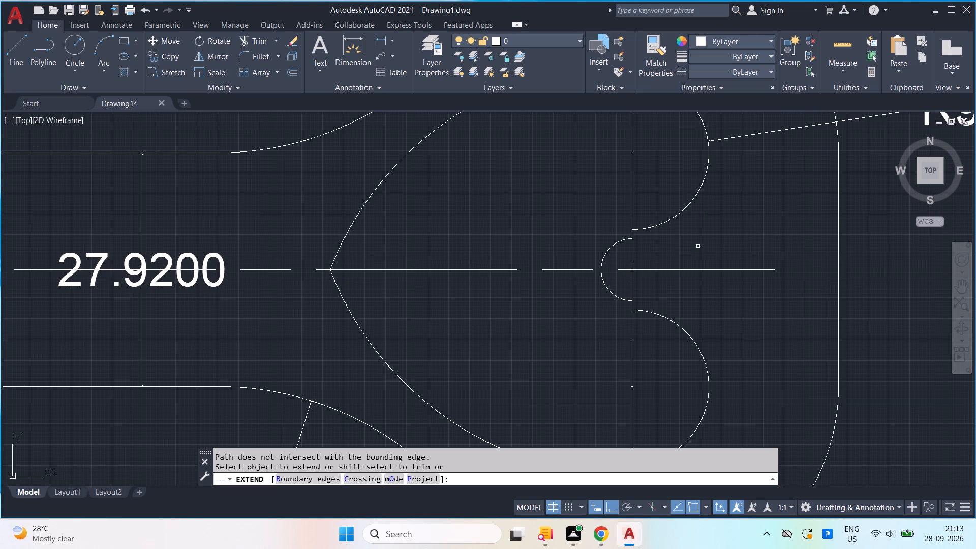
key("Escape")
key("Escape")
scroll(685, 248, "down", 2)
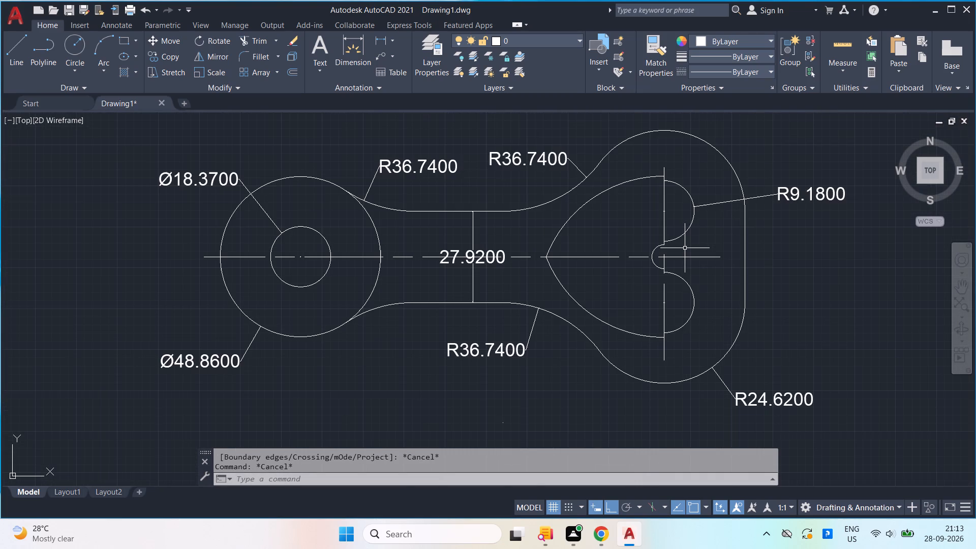
Add a radius dimension to the small arc between the heart cut-out's two lobes, placing its text inside the heart.
middle_click_drag(685, 248, 597, 271)
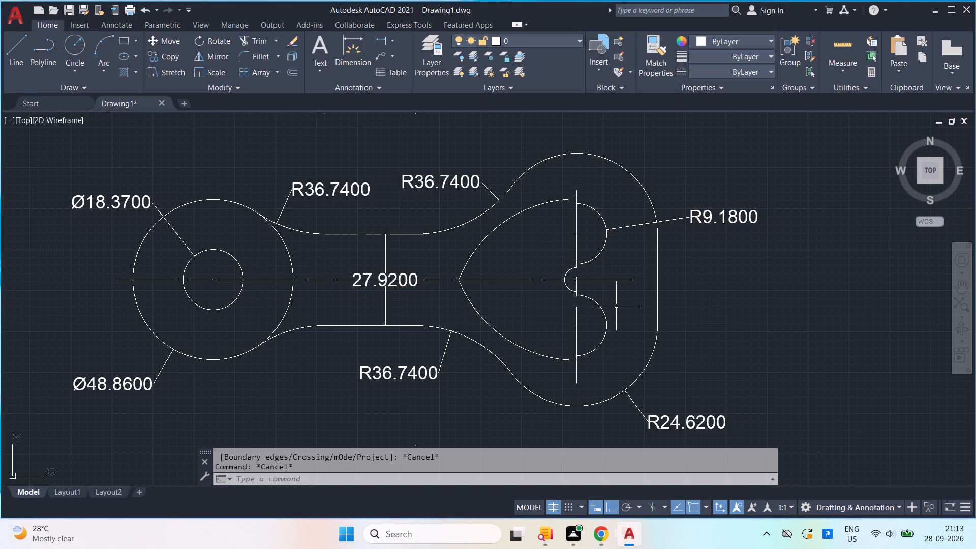
type("dim")
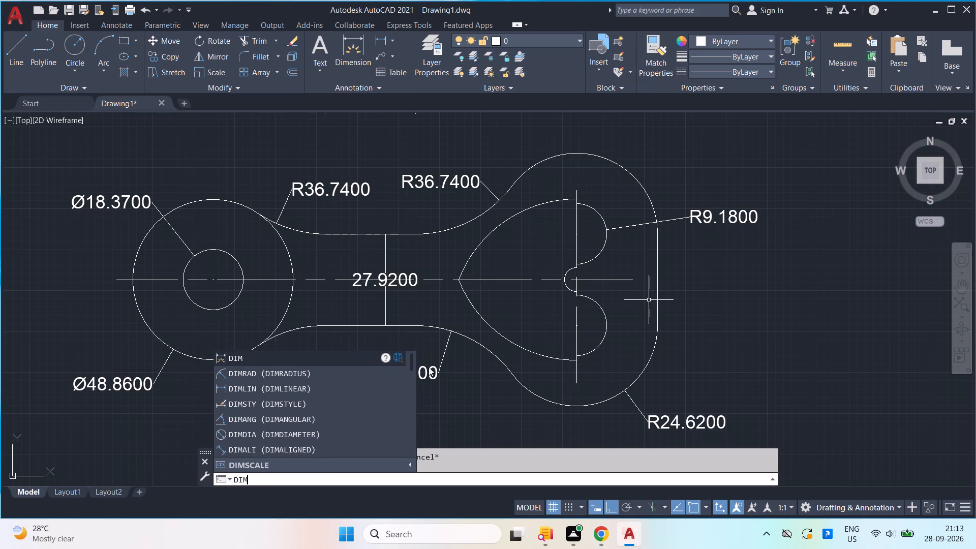
left_click(341, 379)
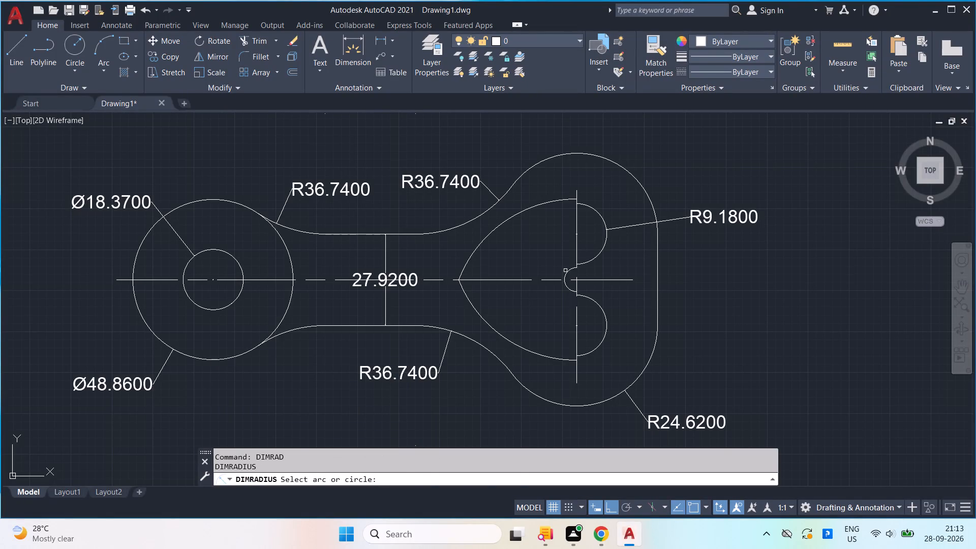
left_click(566, 271)
left_click(549, 260)
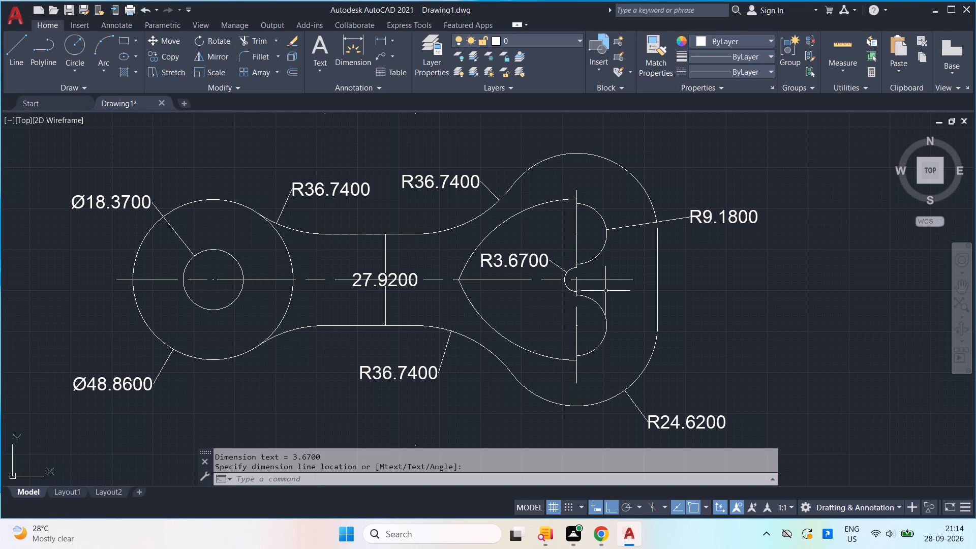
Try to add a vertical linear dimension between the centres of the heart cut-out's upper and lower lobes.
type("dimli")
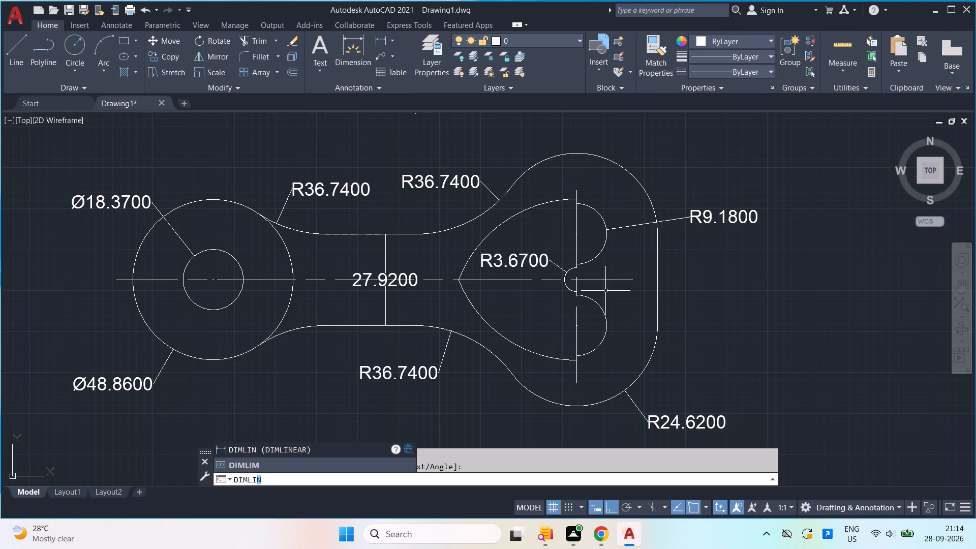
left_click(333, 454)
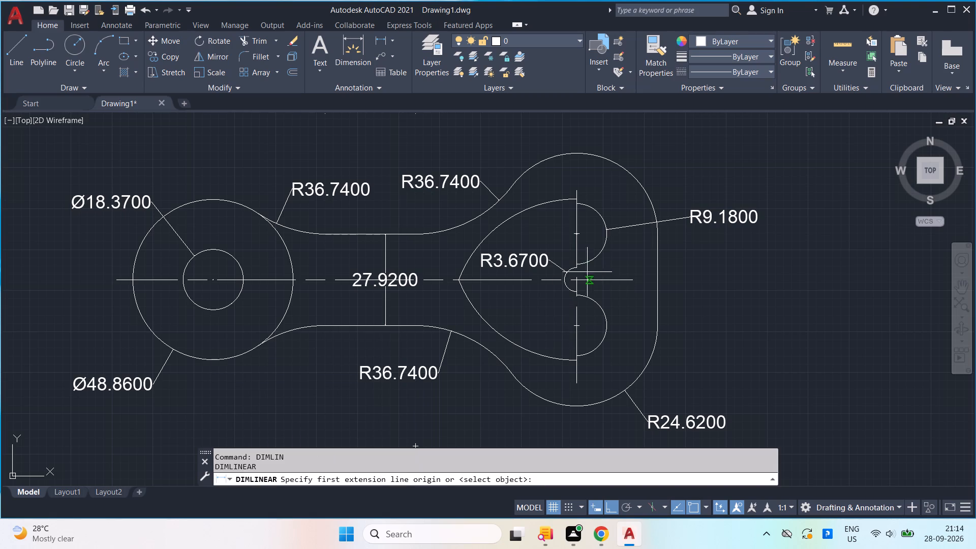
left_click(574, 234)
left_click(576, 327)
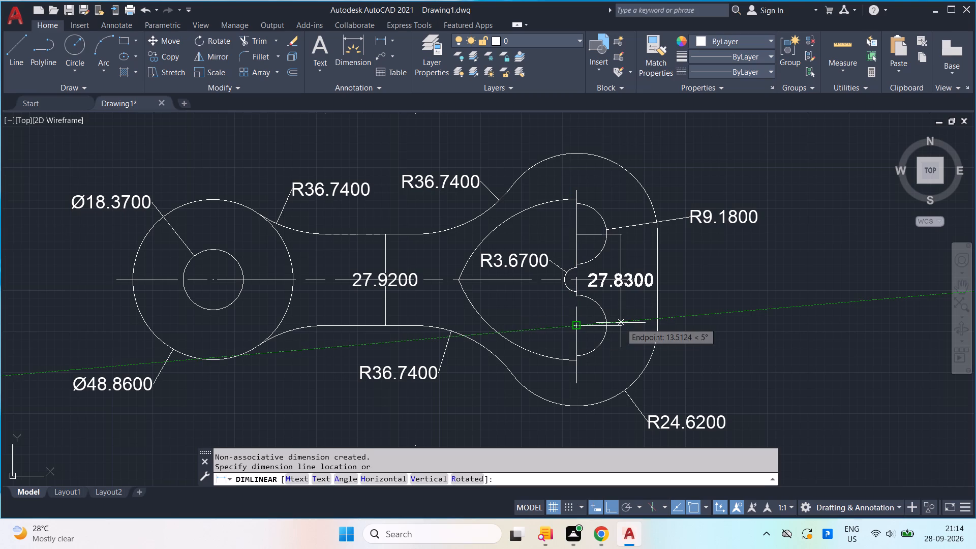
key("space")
Restart the vertical linear dimension from the upper lobe's centre to the lower lobe's centre, with its line beyond the lobes.
key("space")
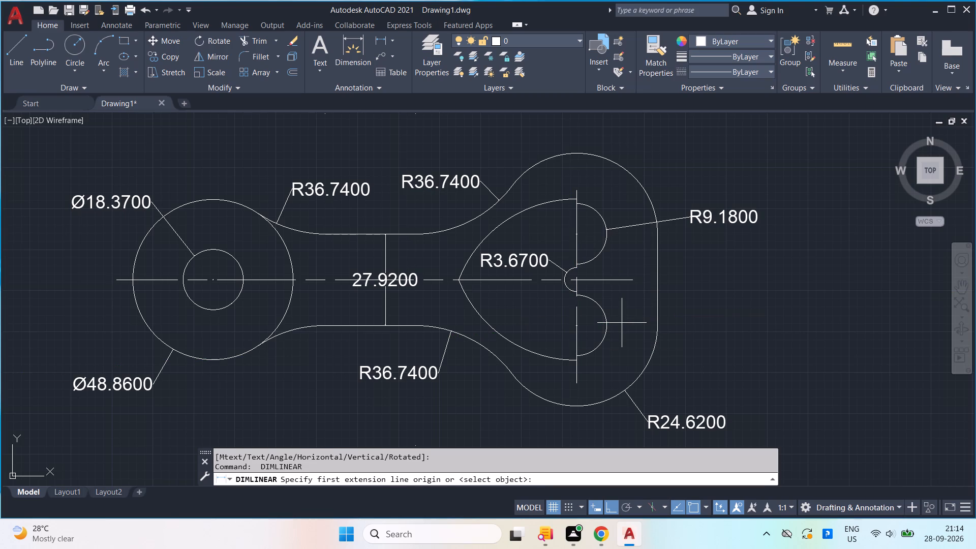
left_click(575, 233)
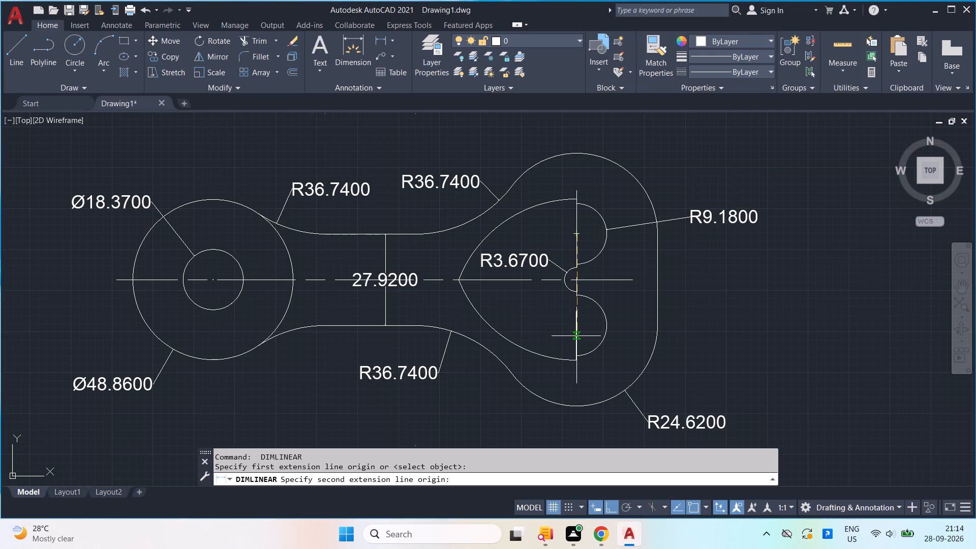
left_click(576, 328)
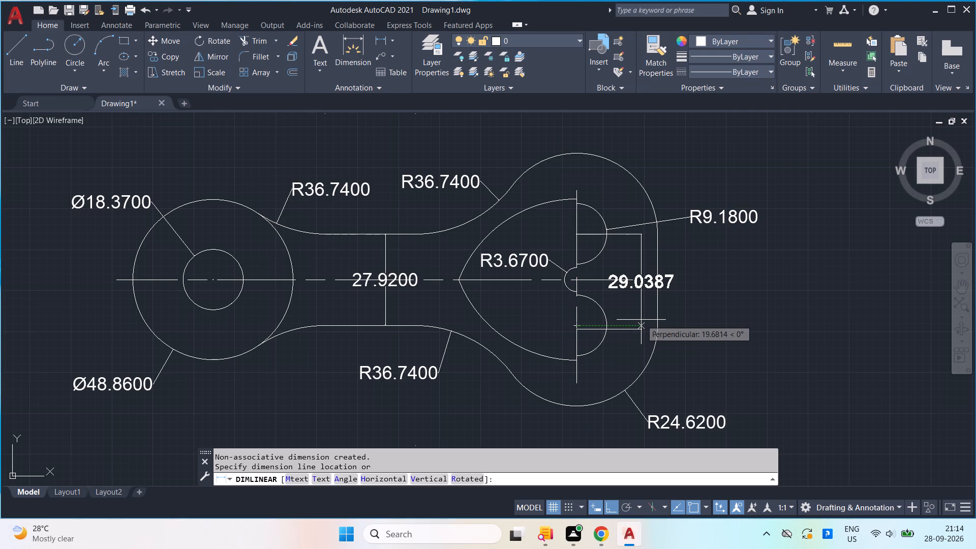
key("space")
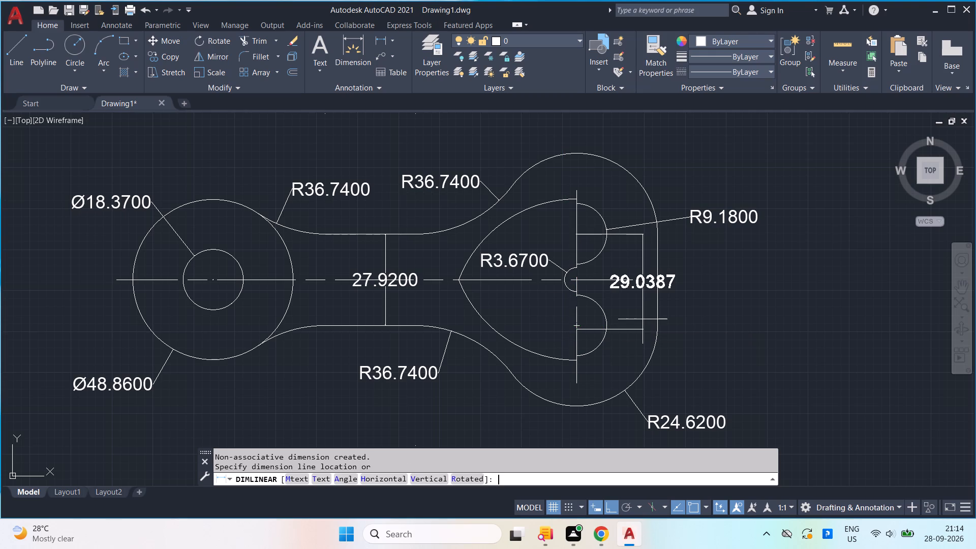
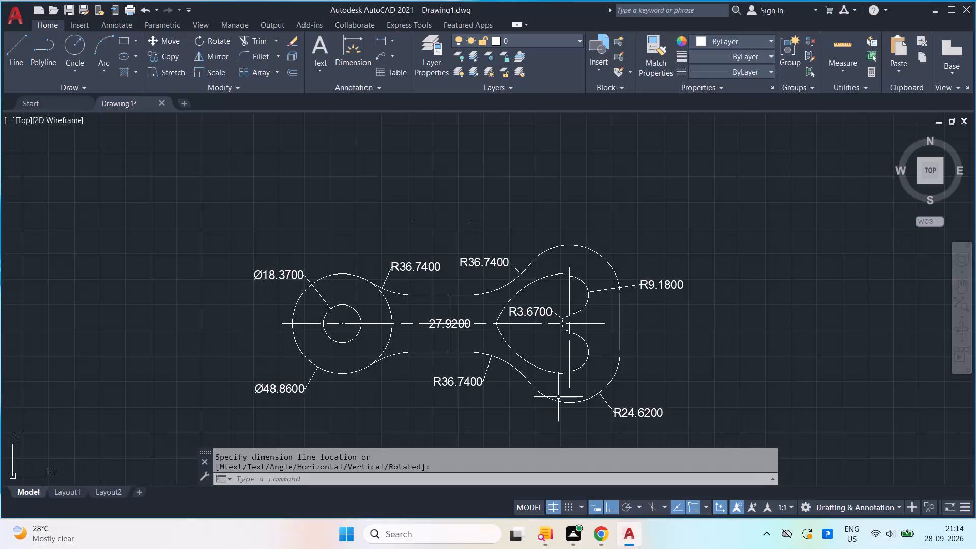
Save the drawing in the Documents folder under the file name Con rod.
key("ctrl+s")
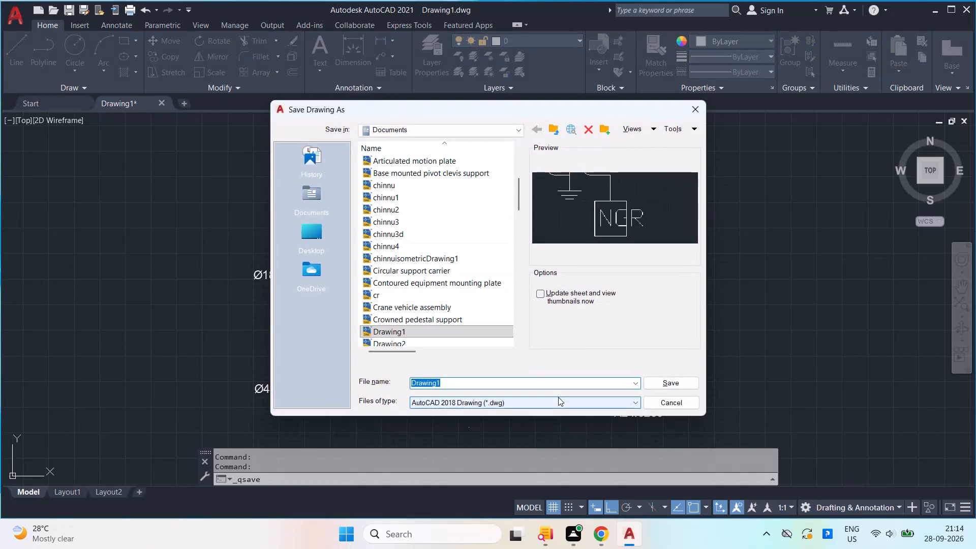
key("BackSpace")
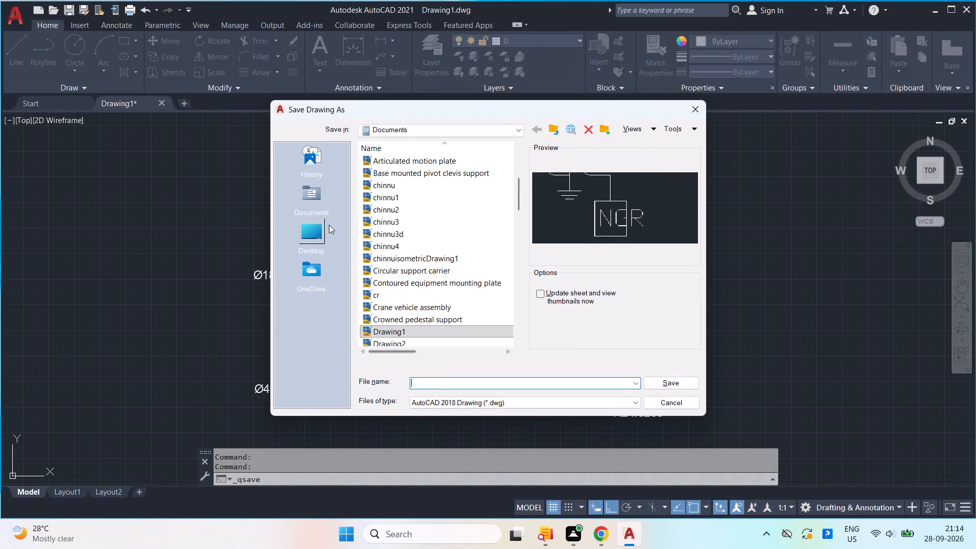
left_click(320, 206)
left_click(470, 379)
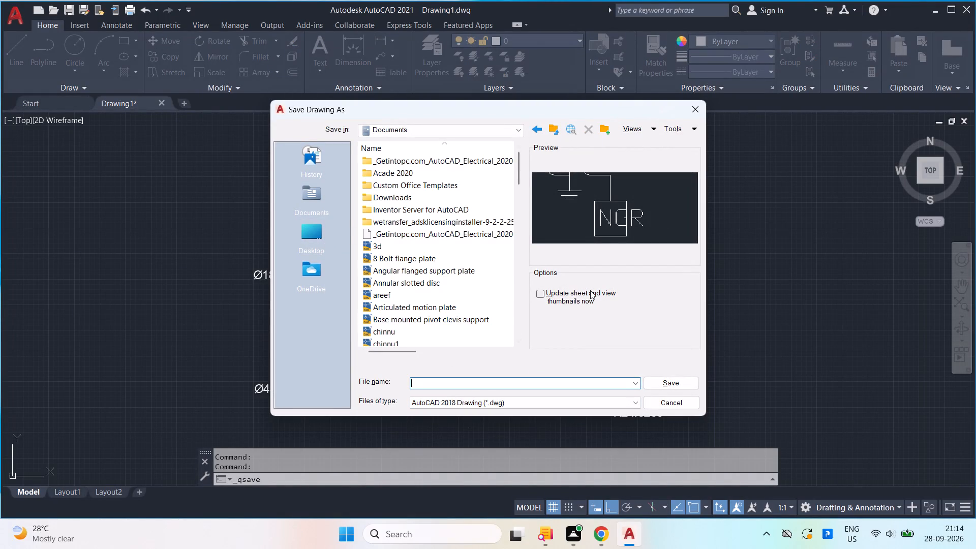
key("shift+c")
type("on rod")
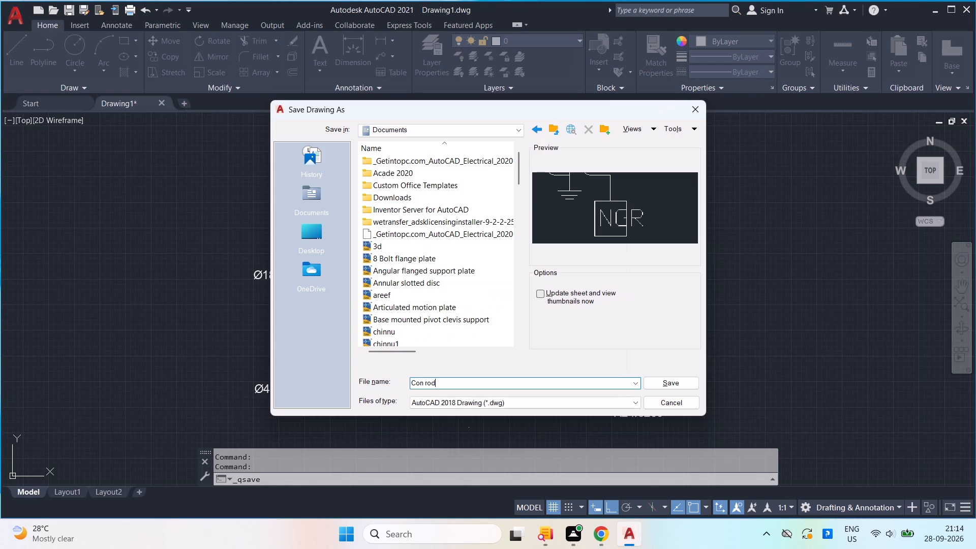
left_click(654, 386)
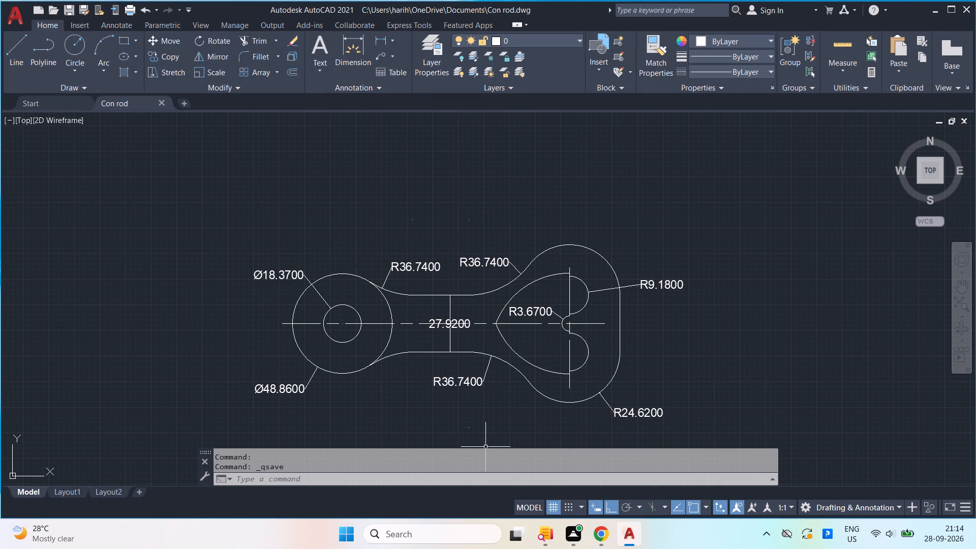
Turn off command log recording with the LOGFILEOFF command.
left_click(423, 475)
left_click(434, 478)
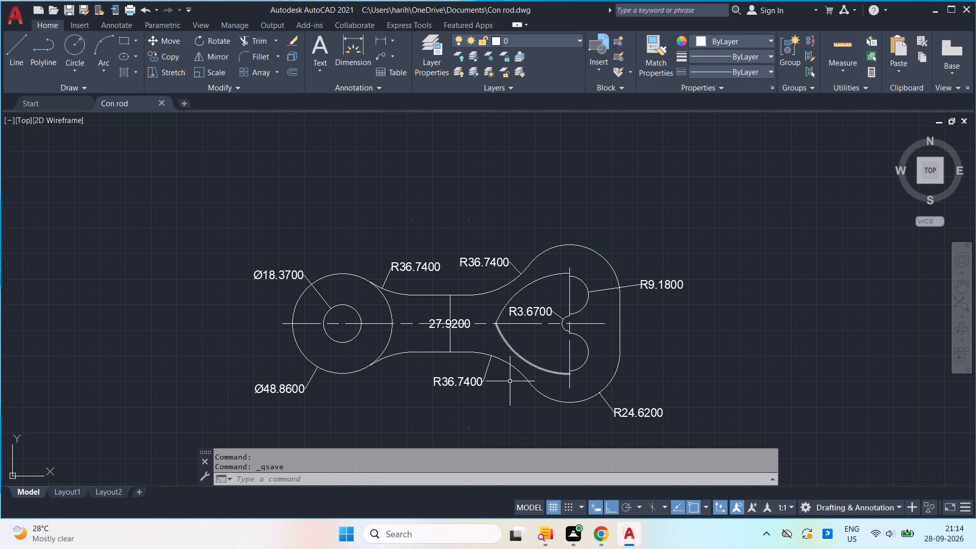
left_click(349, 475)
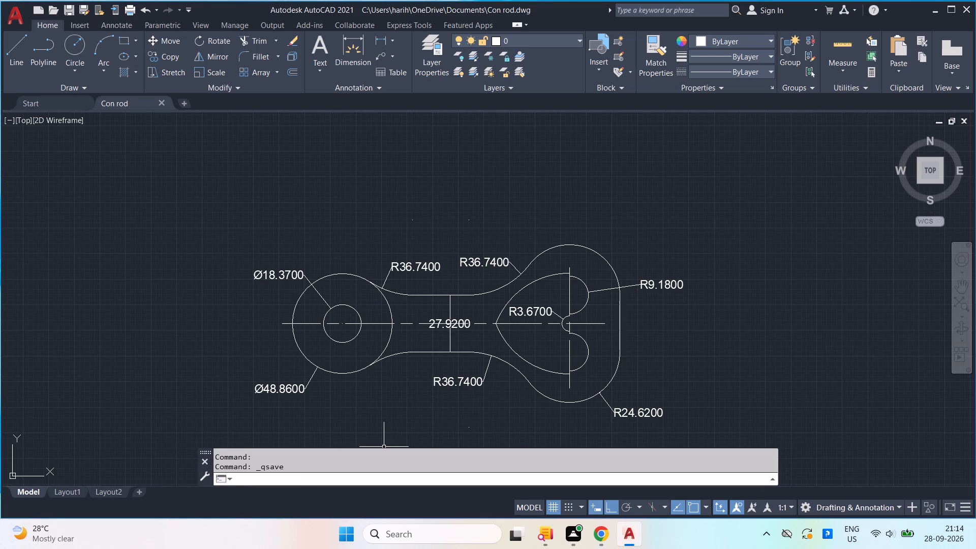
type("log")
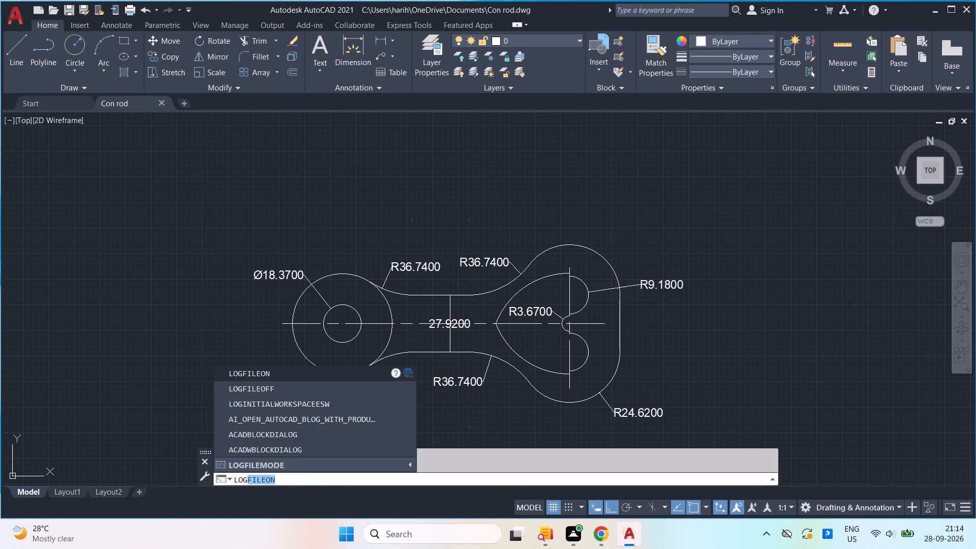
left_click(298, 390)
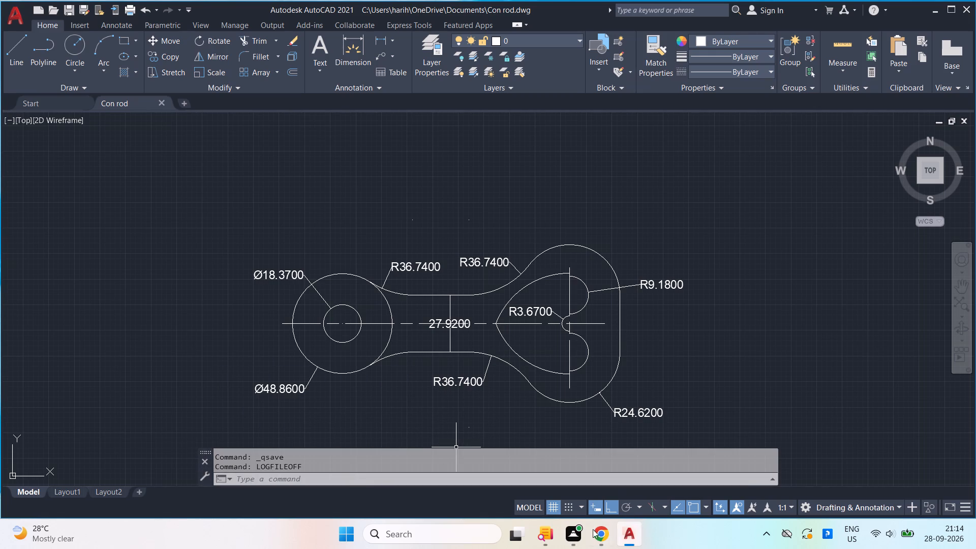